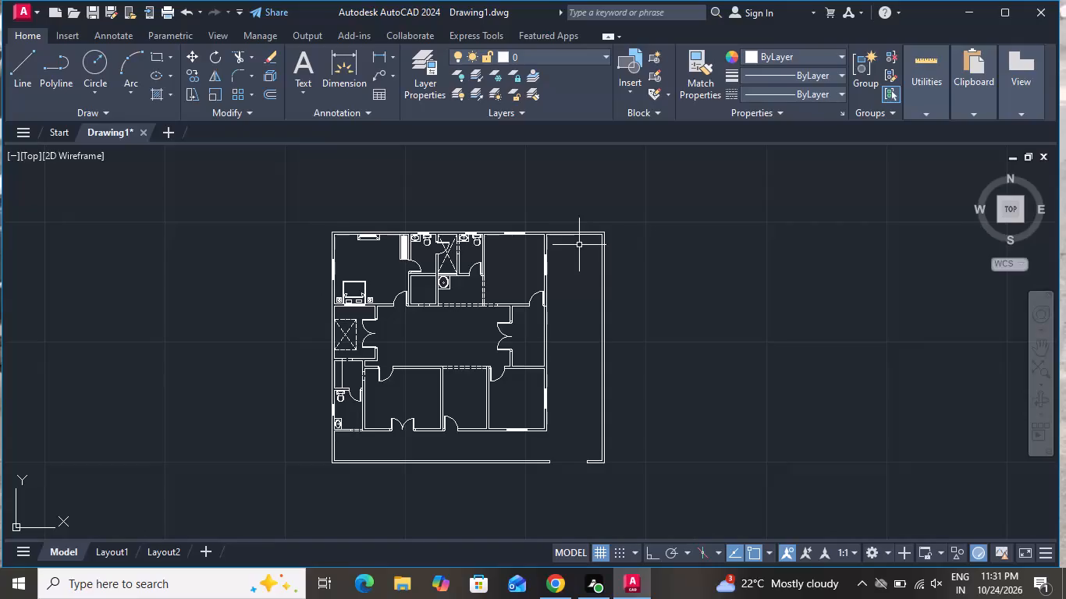
Offset the inner south wall line east of the single door 3' north into the middle southern room.
scroll(435, 427, up, 2)
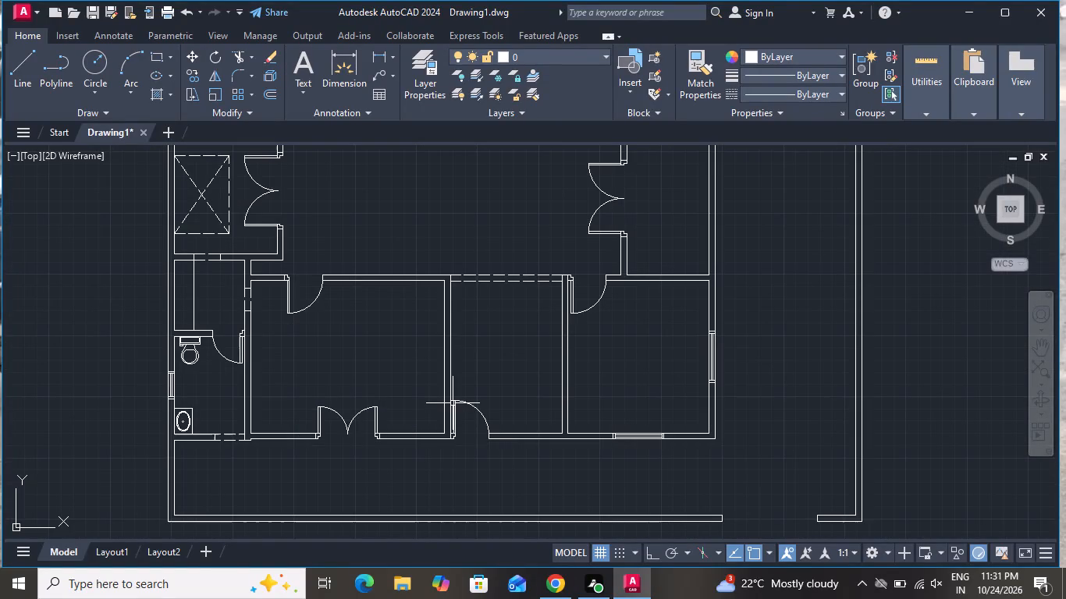
text(o)
key(space)
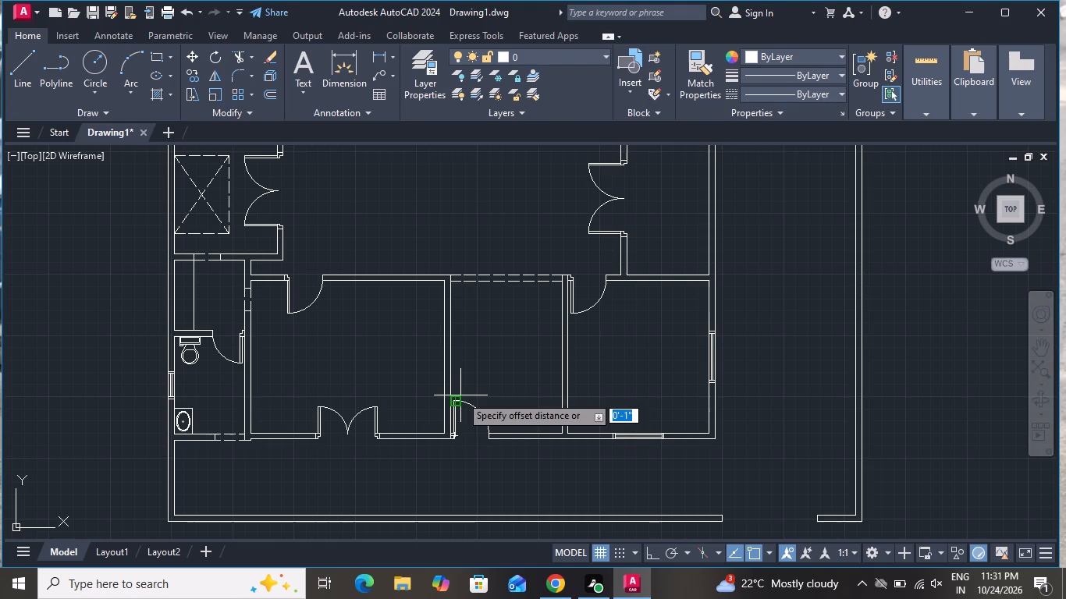
key(3)
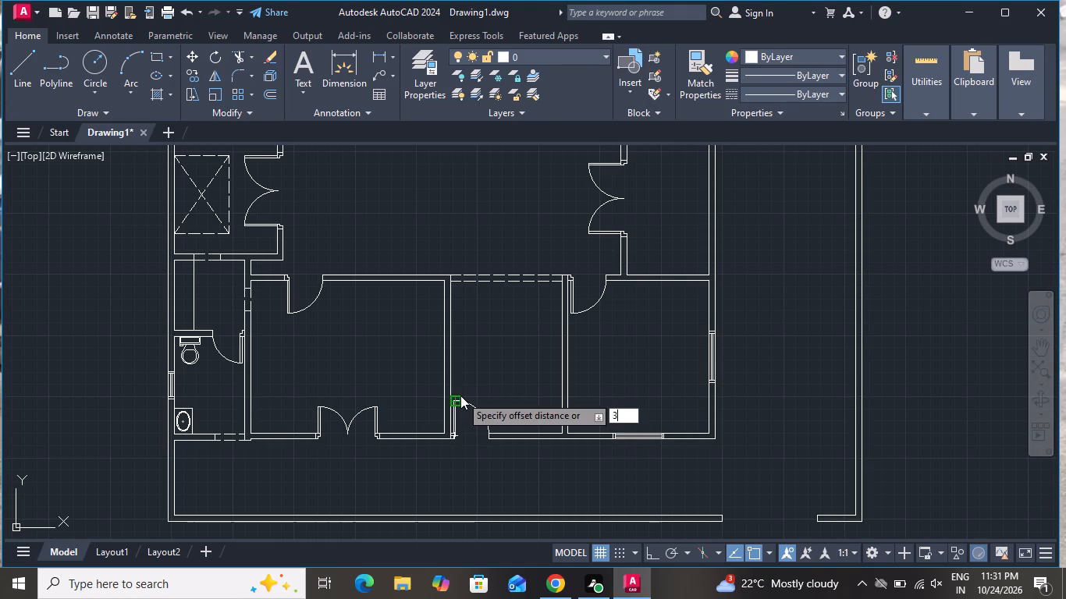
key(apostrophe)
key(Return)
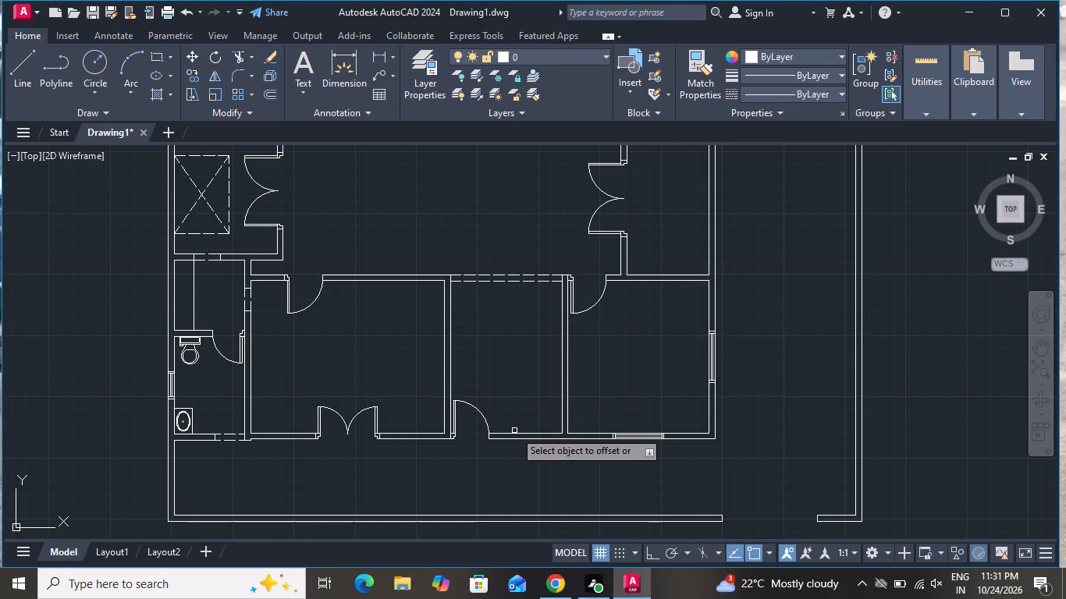
click(514, 431)
click(520, 387)
click(524, 434)
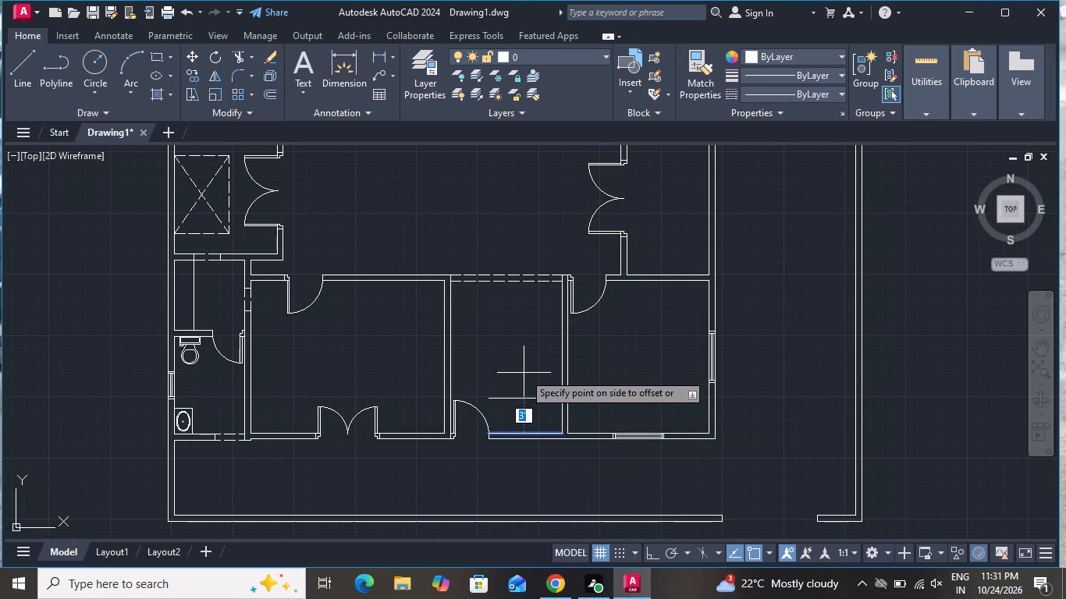
click(524, 373)
right_click(522, 355)
click(541, 383)
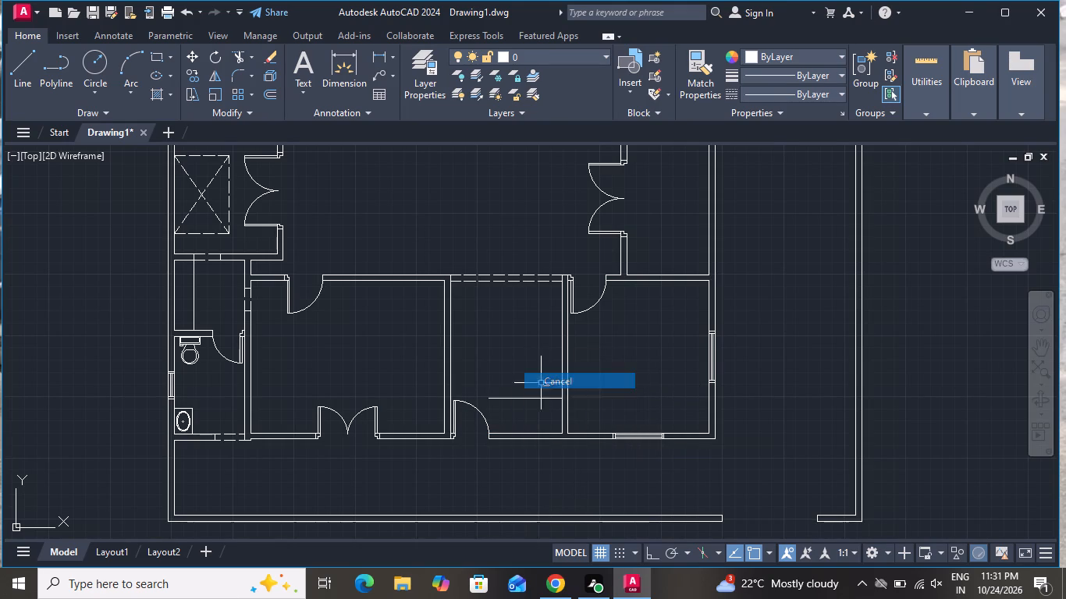
With ortho on, draw a line from the offset line's west end to the middle room's west wall.
click(17, 72)
scroll(486, 397, up, 3)
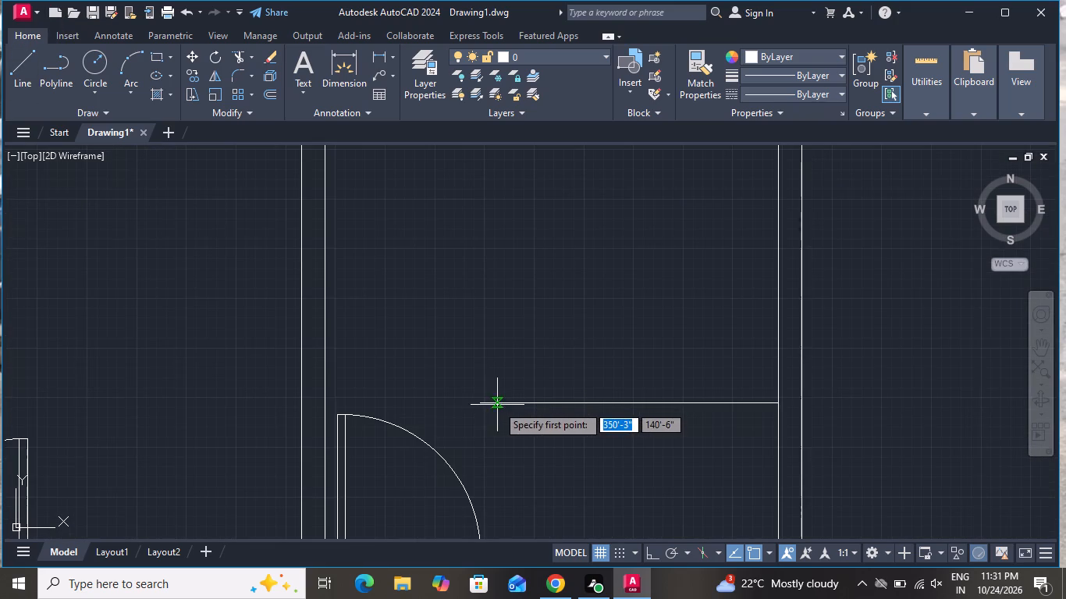
click(472, 404)
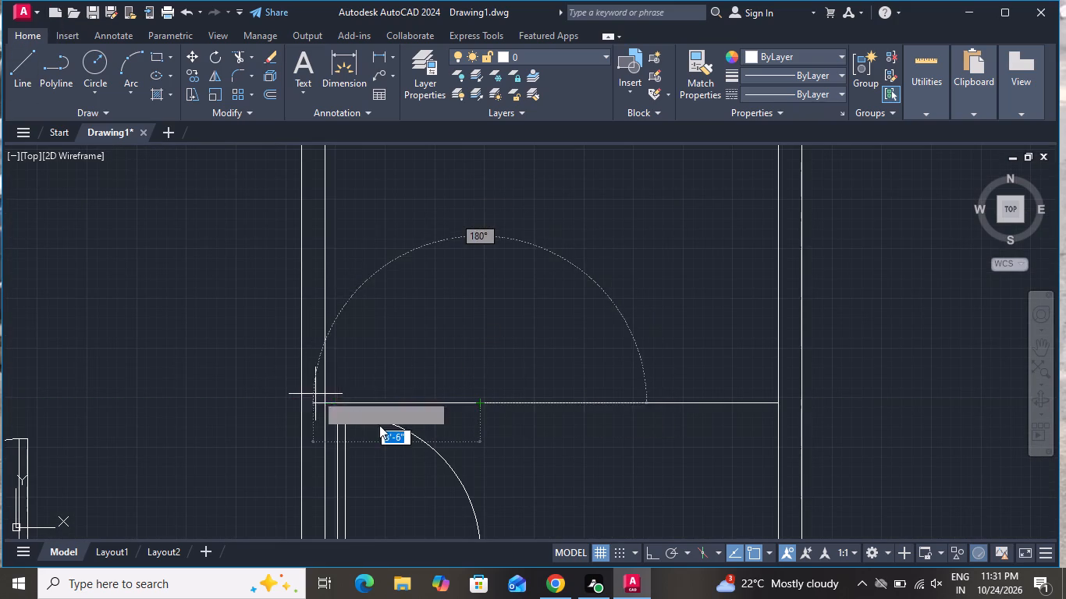
click(650, 545)
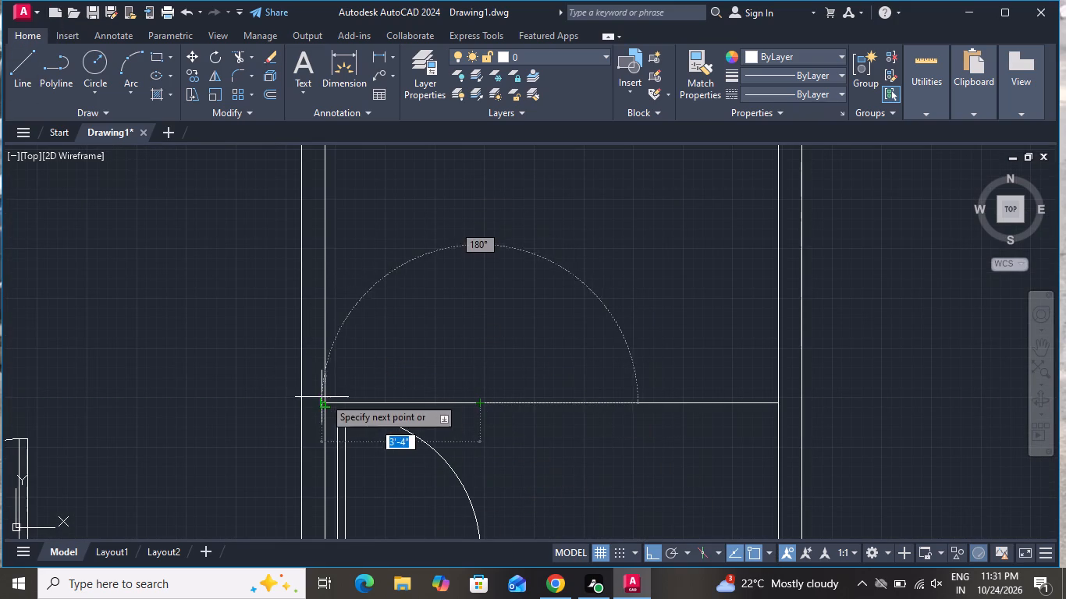
click(326, 403)
right_click(326, 403)
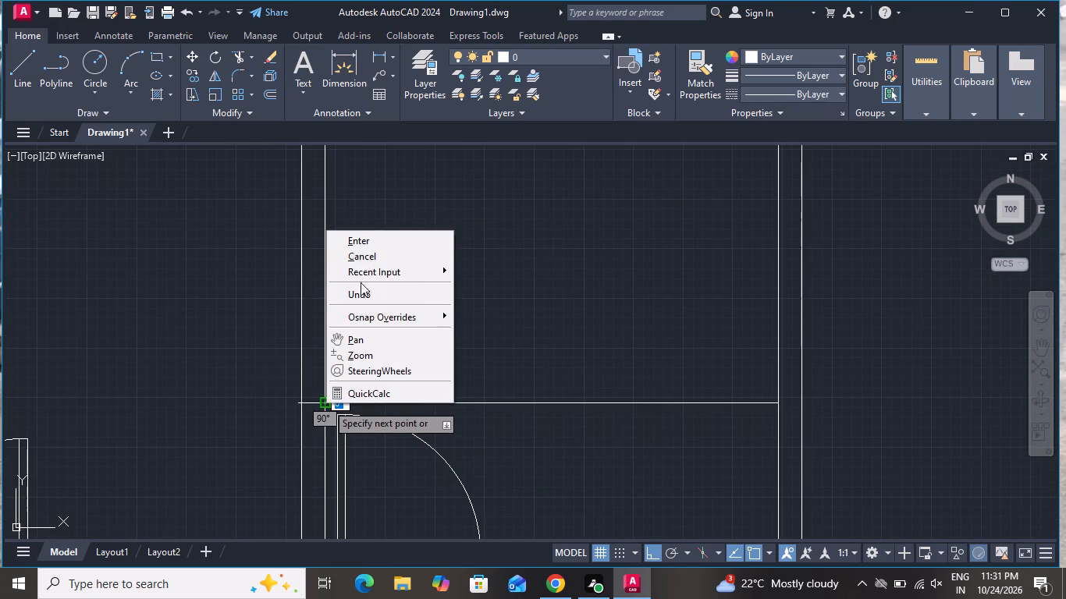
click(361, 263)
scroll(446, 313, down, 2)
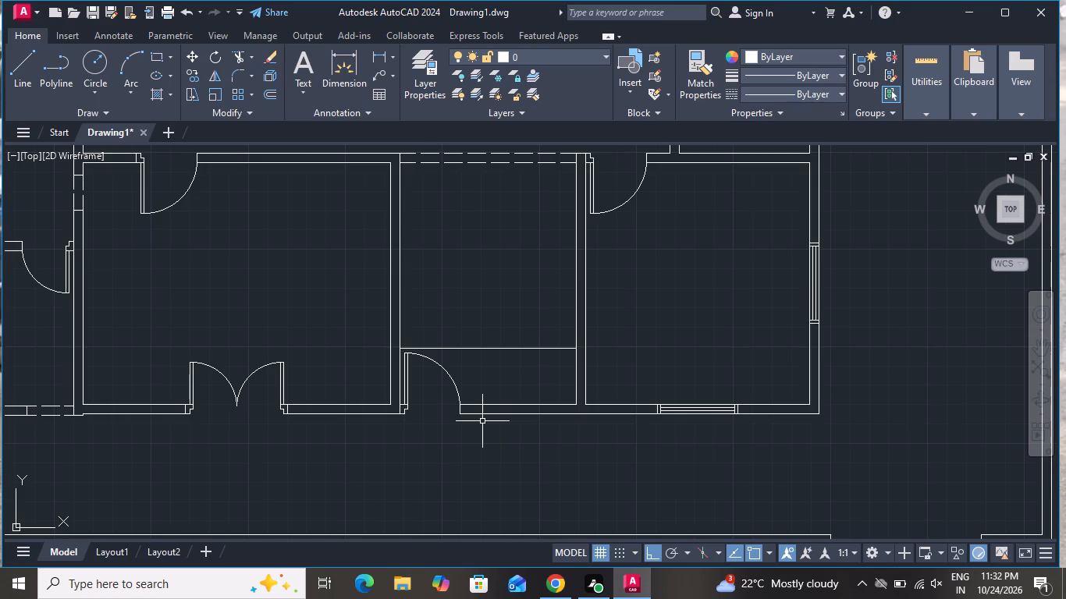
Offset both halves of the cross line 10" north twice to make the first two stair tread lines.
text(o 10)
key(shift+quotedbl)
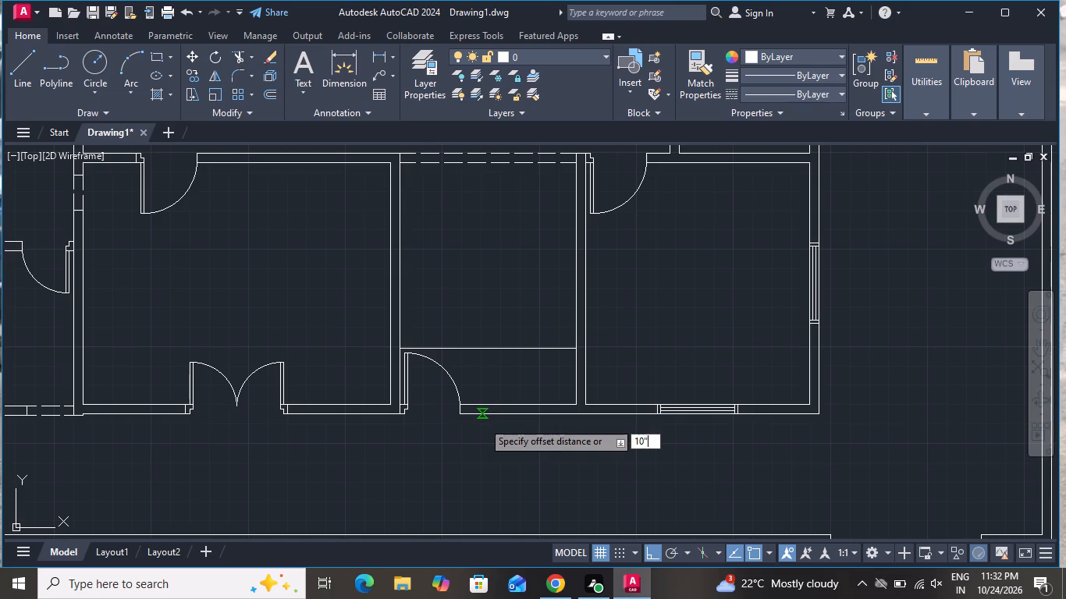
key(Return)
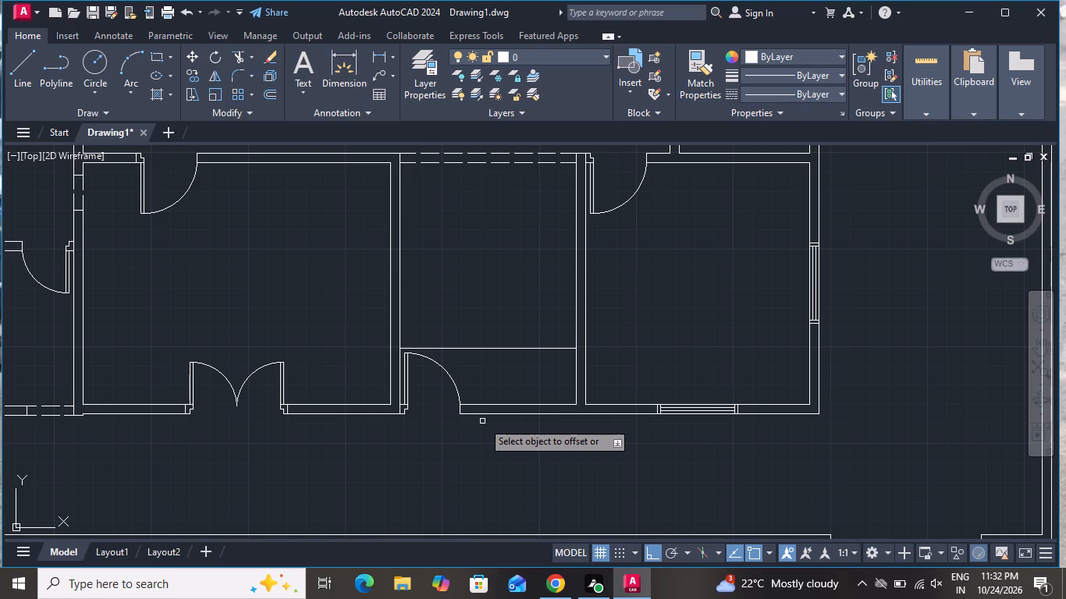
click(515, 349)
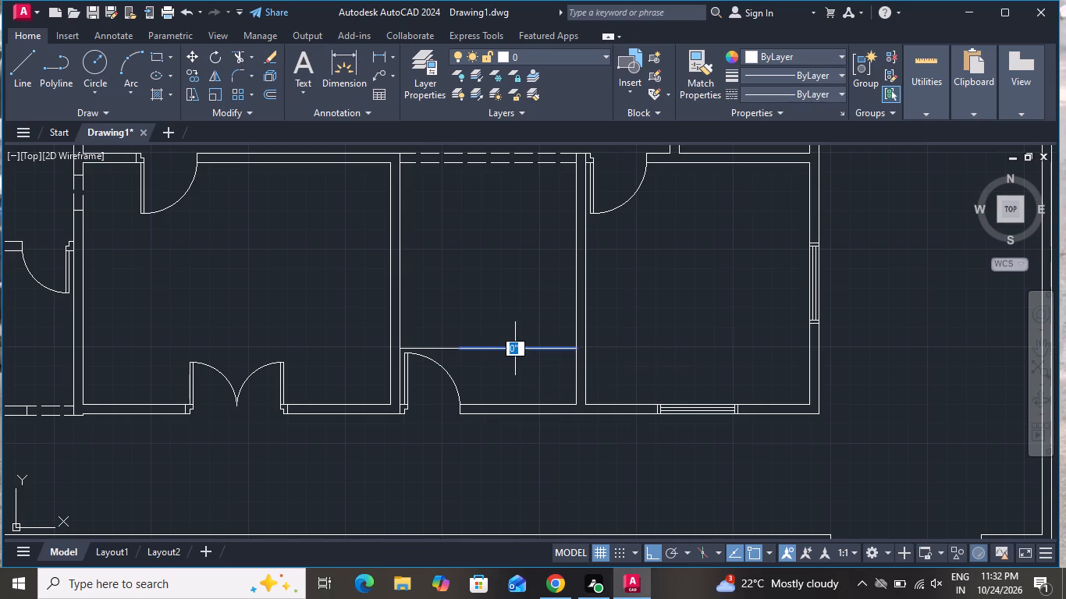
click(515, 321)
click(437, 349)
click(435, 328)
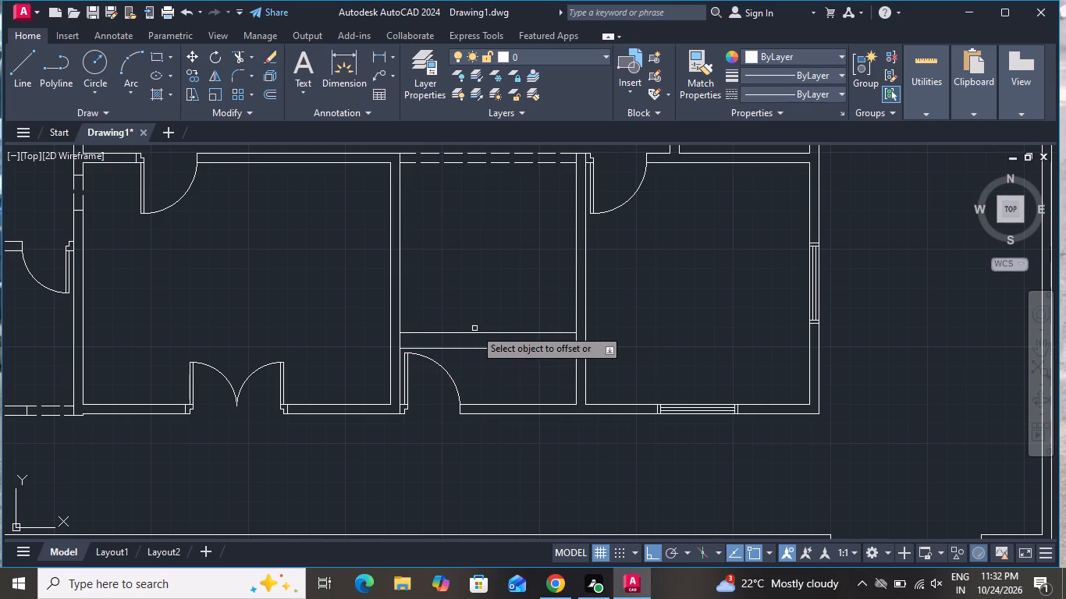
click(474, 332)
click(478, 289)
click(445, 326)
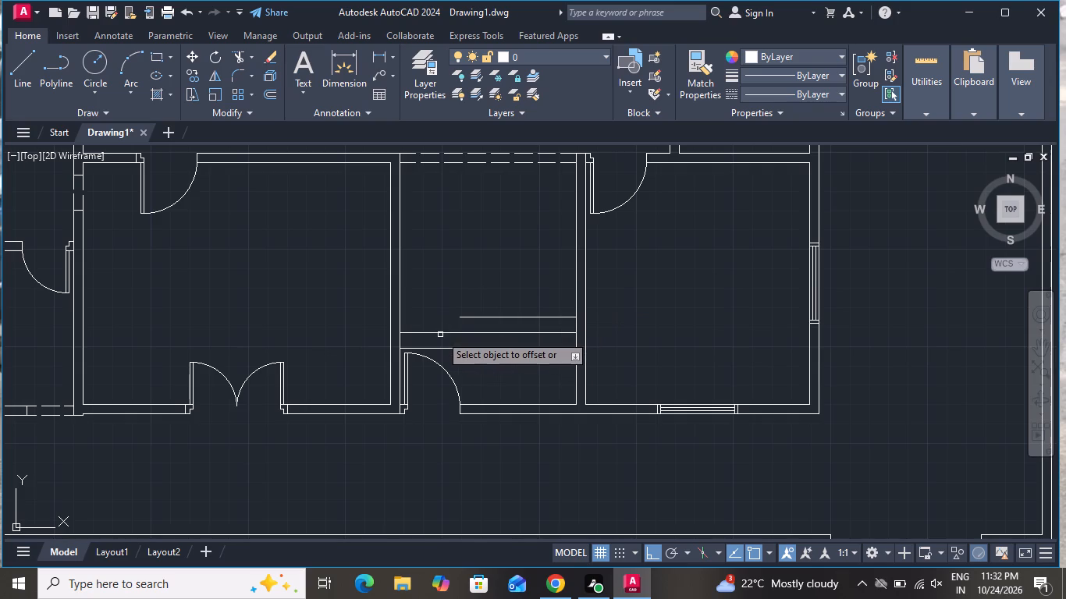
click(440, 335)
click(441, 303)
Offset both halves of the northernmost tread line 10" north twice more, adding the third and fourth offset treads.
click(482, 310)
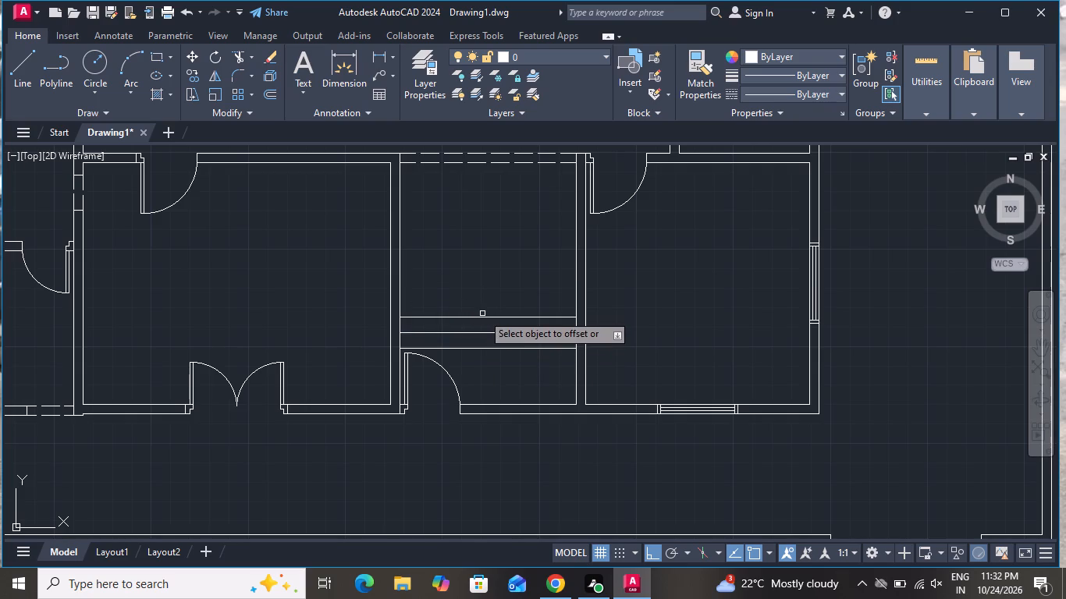
click(482, 317)
click(488, 281)
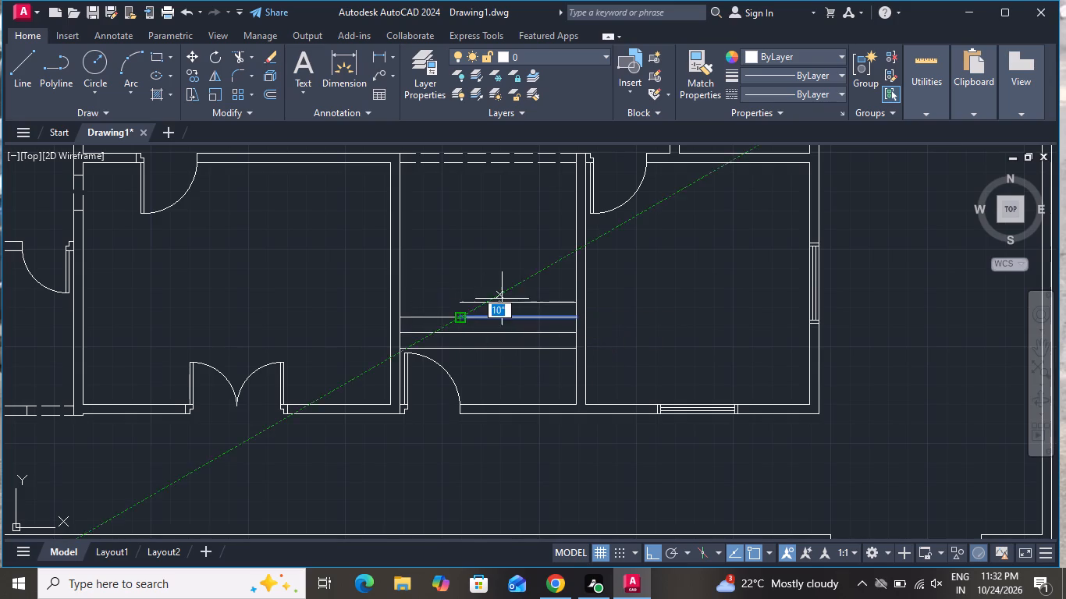
click(493, 286)
click(434, 317)
click(429, 267)
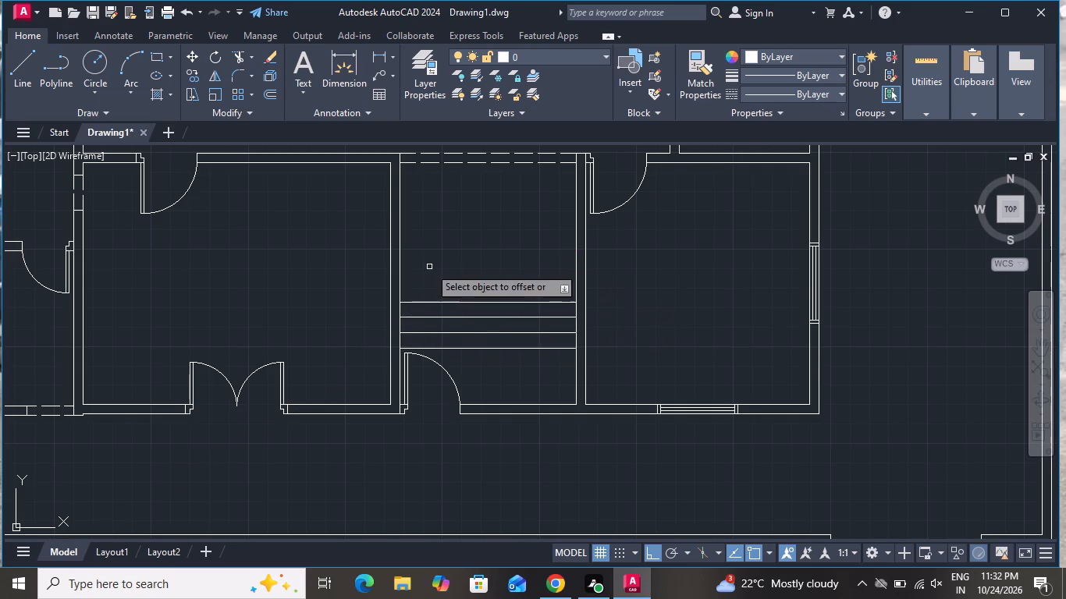
click(536, 299)
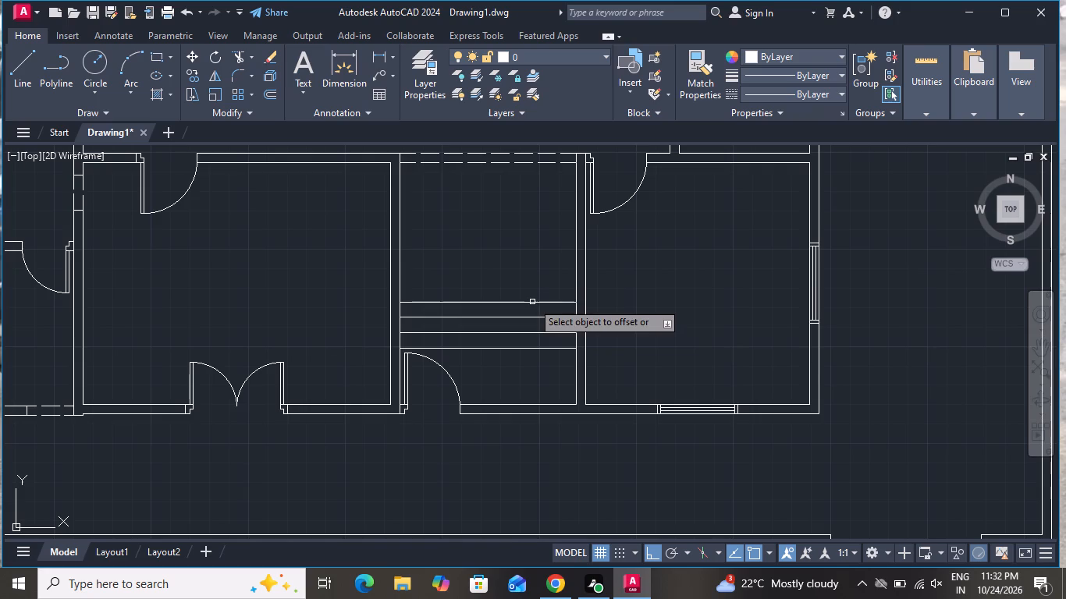
click(532, 302)
click(532, 261)
click(439, 304)
click(438, 282)
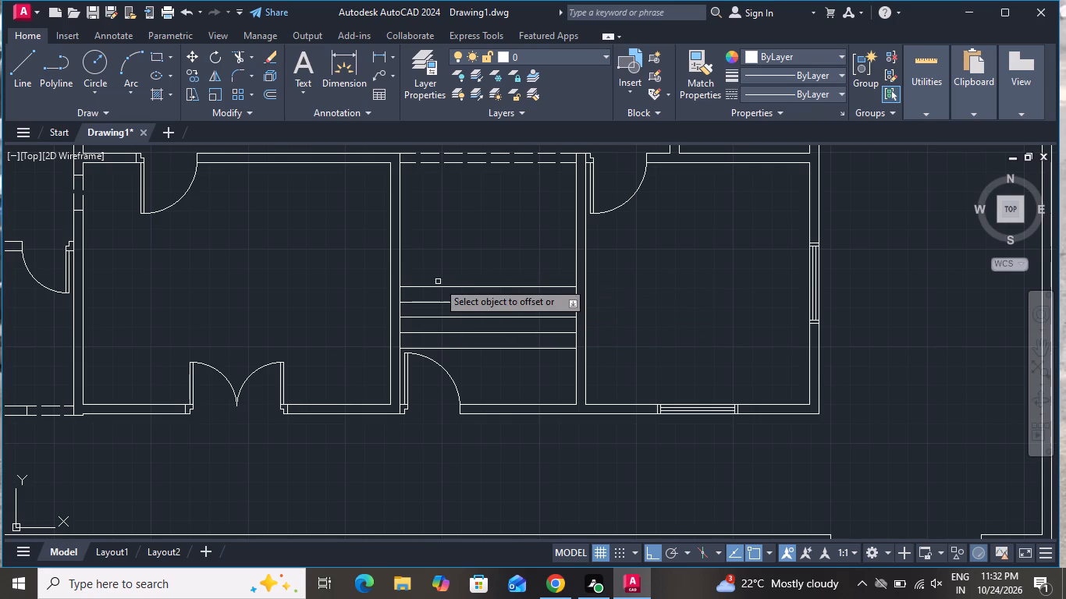
Add the fifth and sixth offset tread lines by offsetting both halves of the northernmost line 10" north each time.
click(474, 289)
click(478, 246)
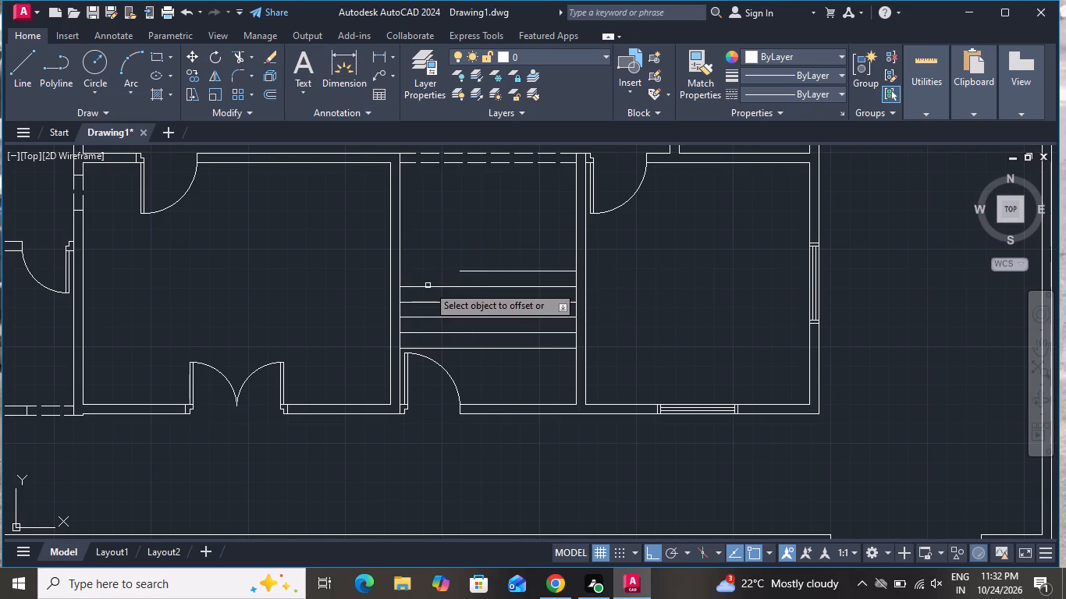
click(428, 285)
click(424, 258)
click(518, 270)
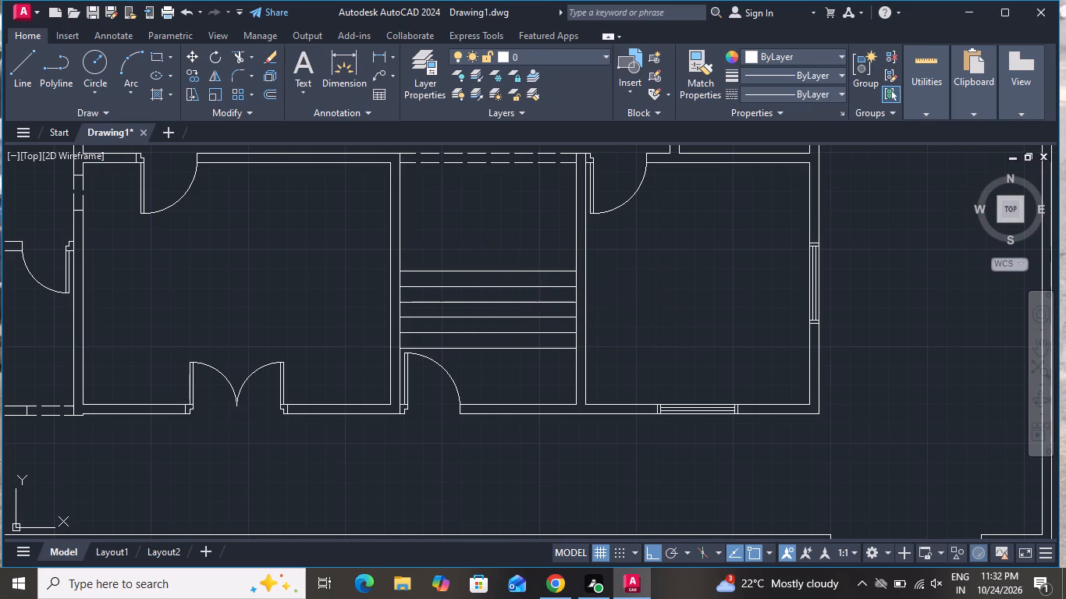
click(521, 243)
click(435, 268)
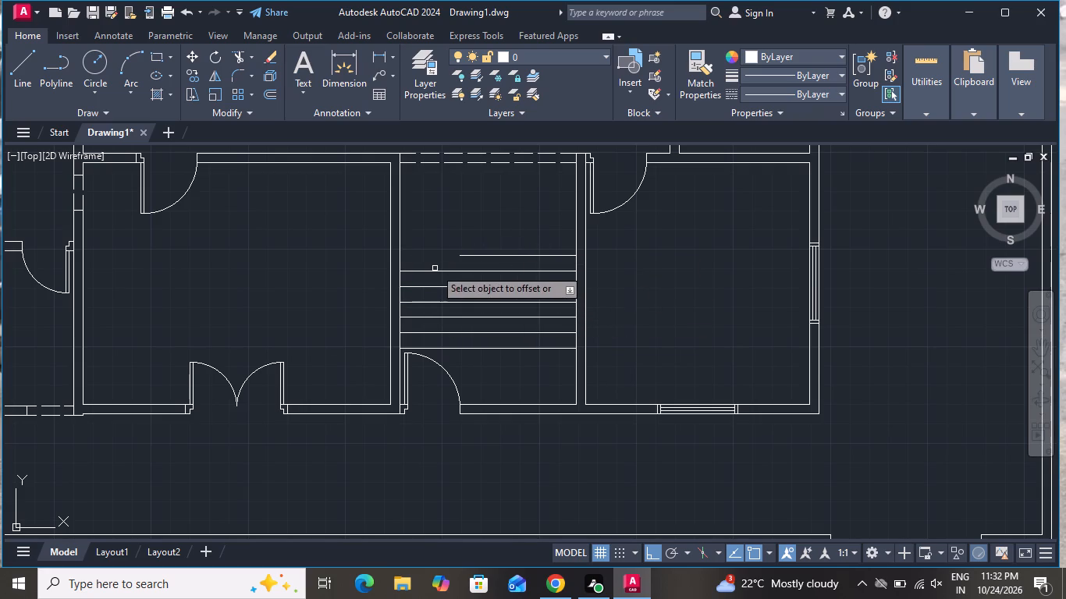
click(438, 268)
click(435, 242)
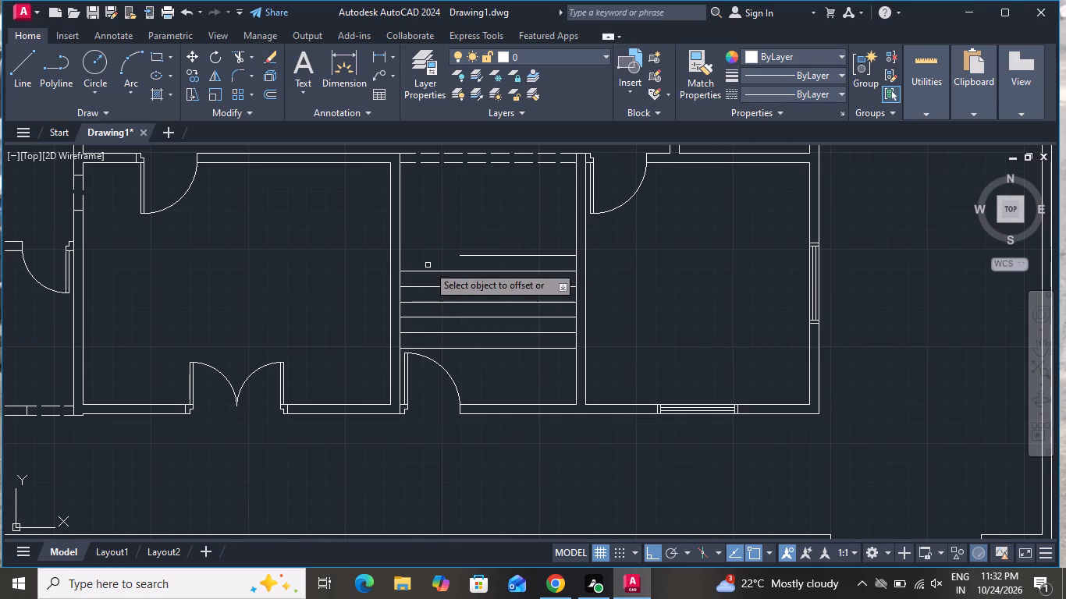
click(424, 268)
click(424, 272)
click(426, 253)
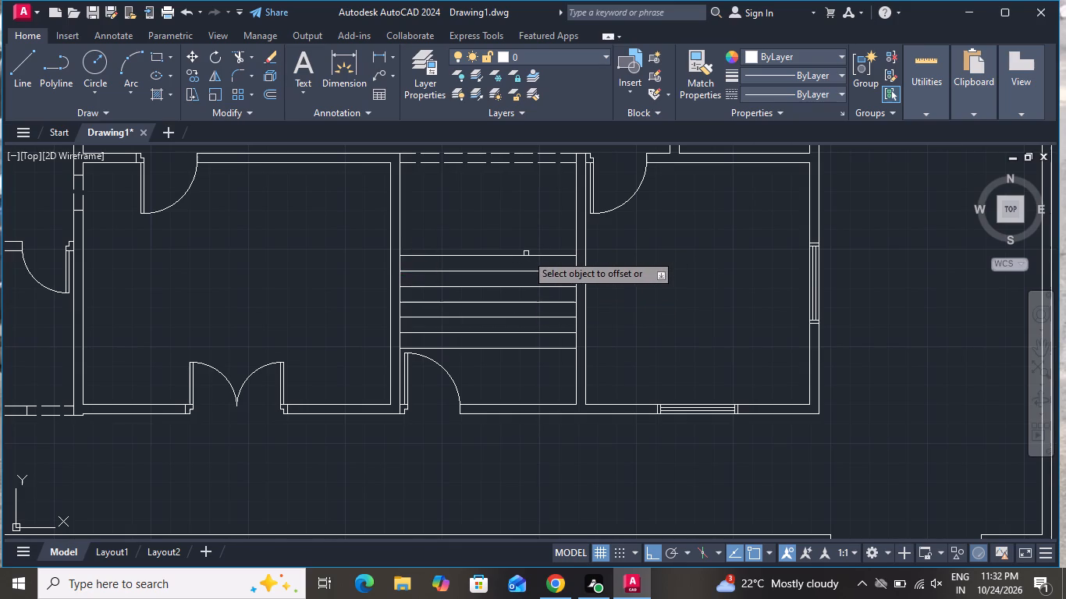
Add the seventh and eighth offset tread lines at 10" spacing north, offsetting both the east and west halves.
click(524, 254)
click(522, 229)
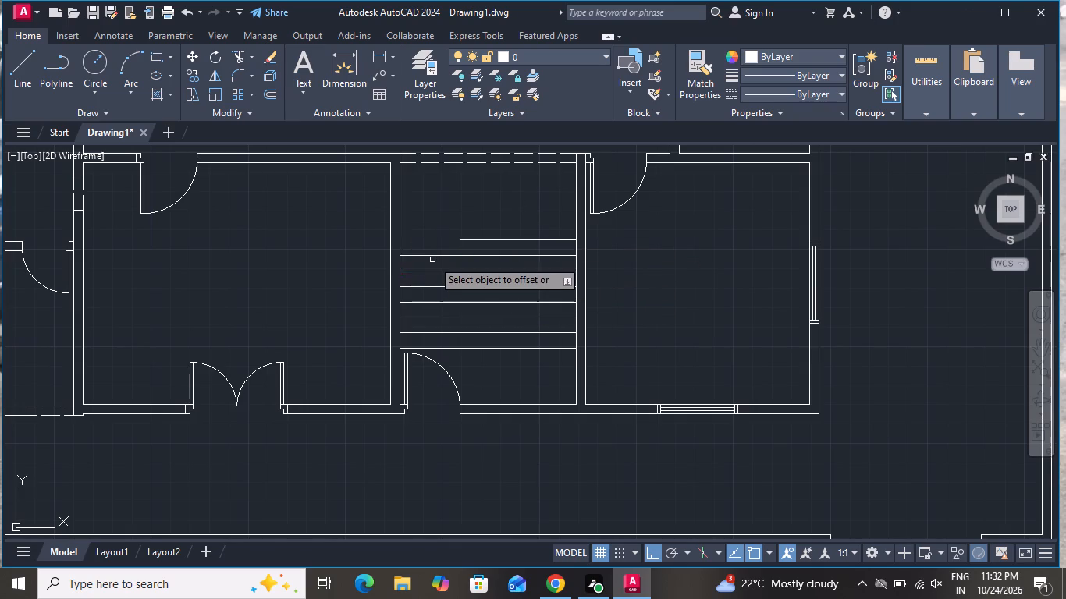
click(432, 256)
click(426, 206)
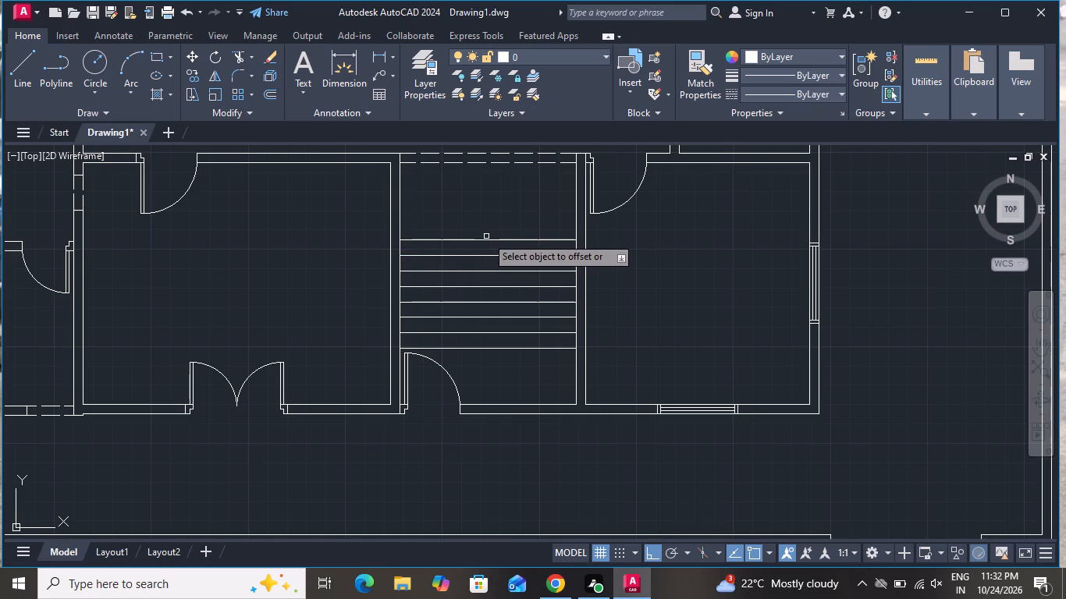
click(487, 237)
click(496, 236)
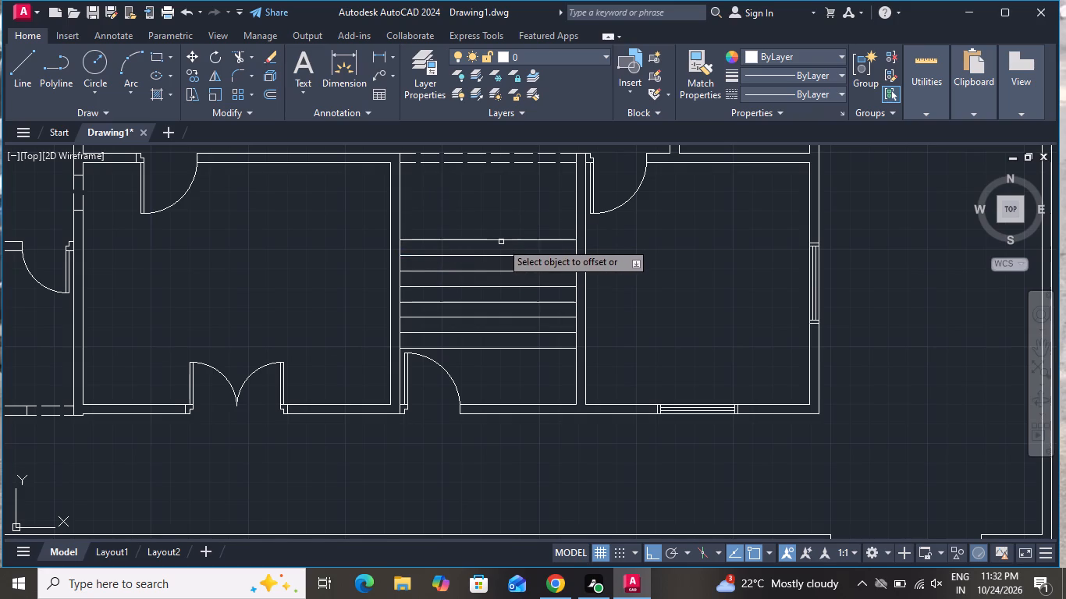
click(502, 239)
click(504, 207)
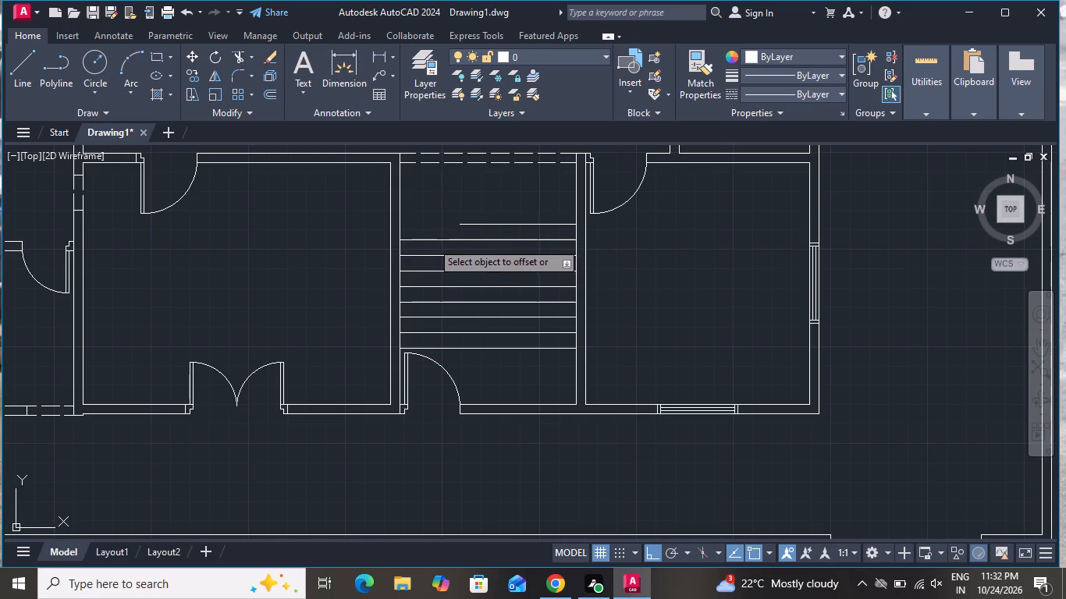
click(432, 242)
click(431, 209)
Add the ninth and tenth offset tread lines at 10" spacing north, offsetting both the east and west halves.
click(501, 229)
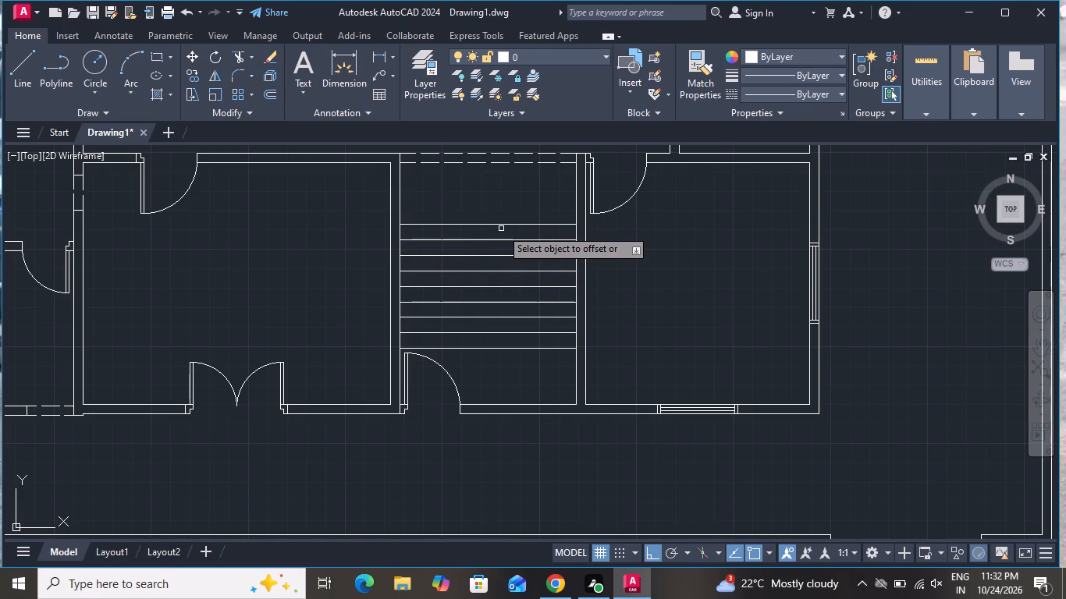
click(499, 192)
click(447, 228)
click(447, 225)
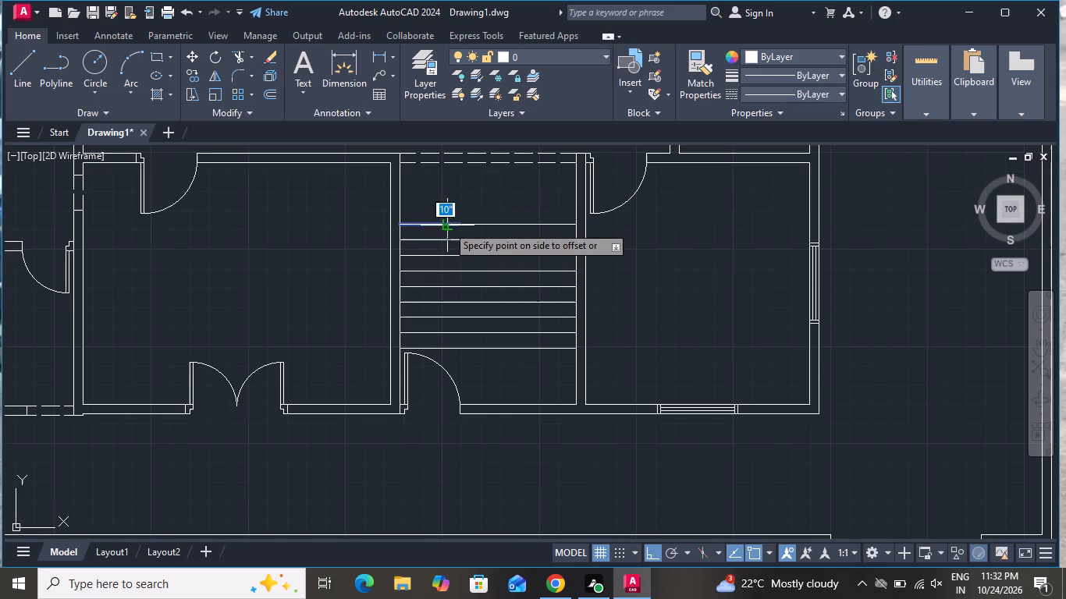
click(451, 195)
click(496, 220)
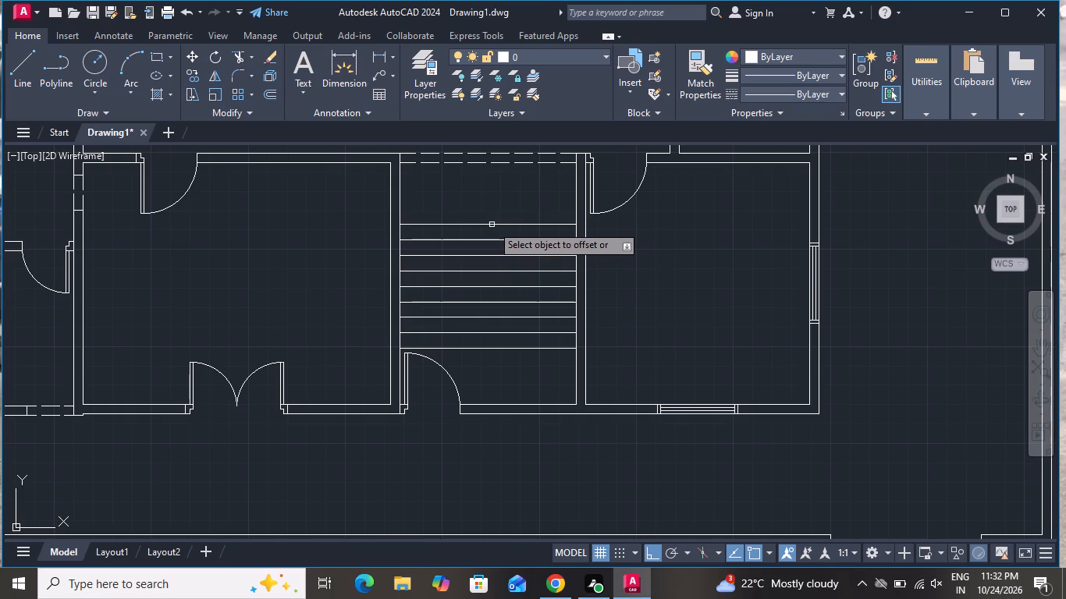
click(492, 225)
click(494, 209)
click(437, 223)
click(437, 199)
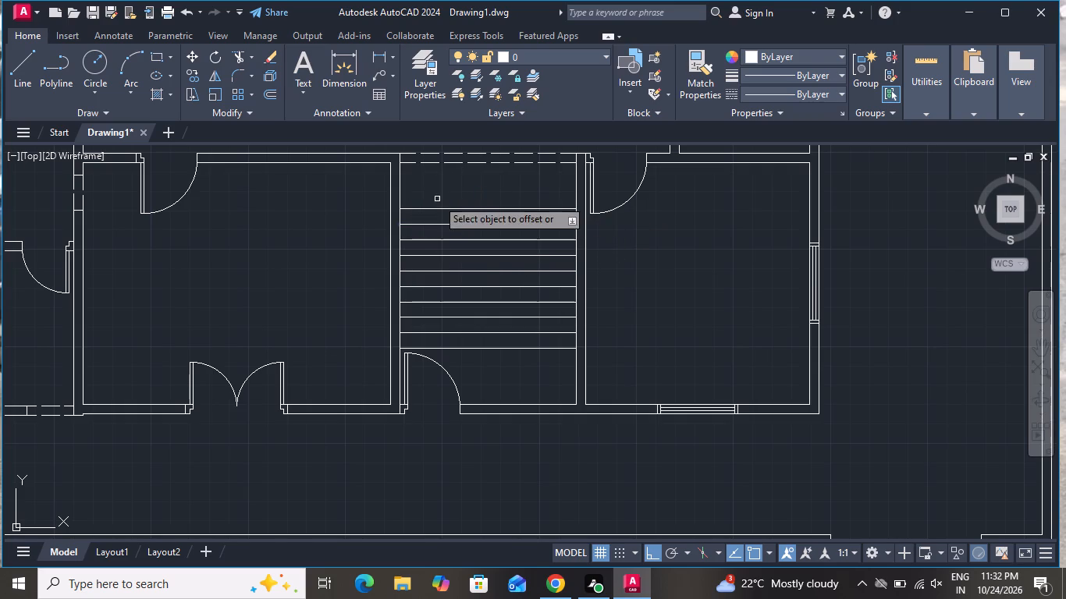
click(439, 210)
click(439, 196)
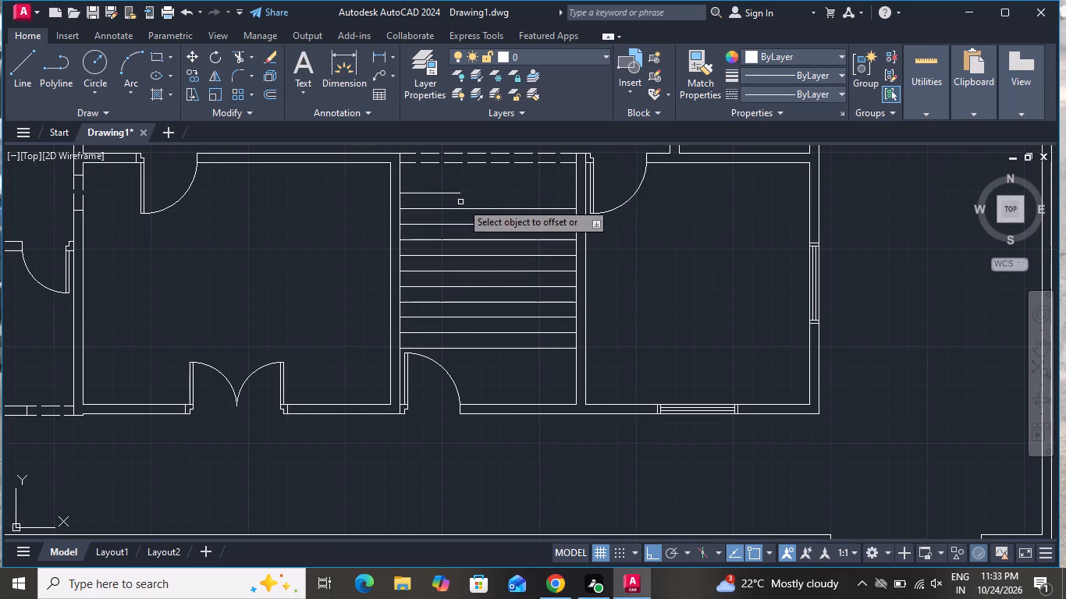
click(478, 211)
click(480, 195)
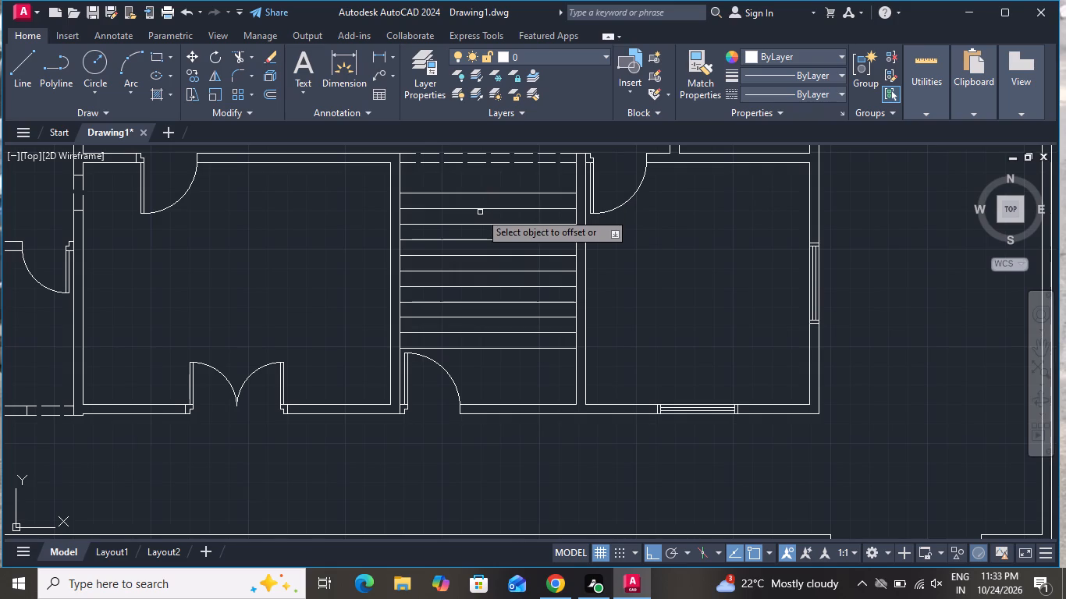
right_click(480, 221)
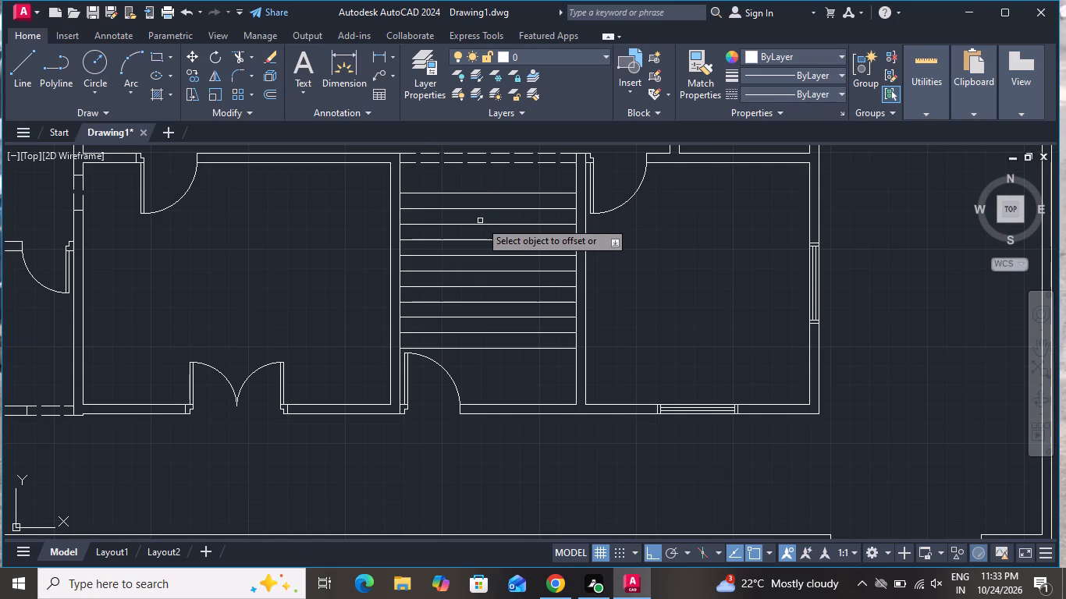
click(512, 248)
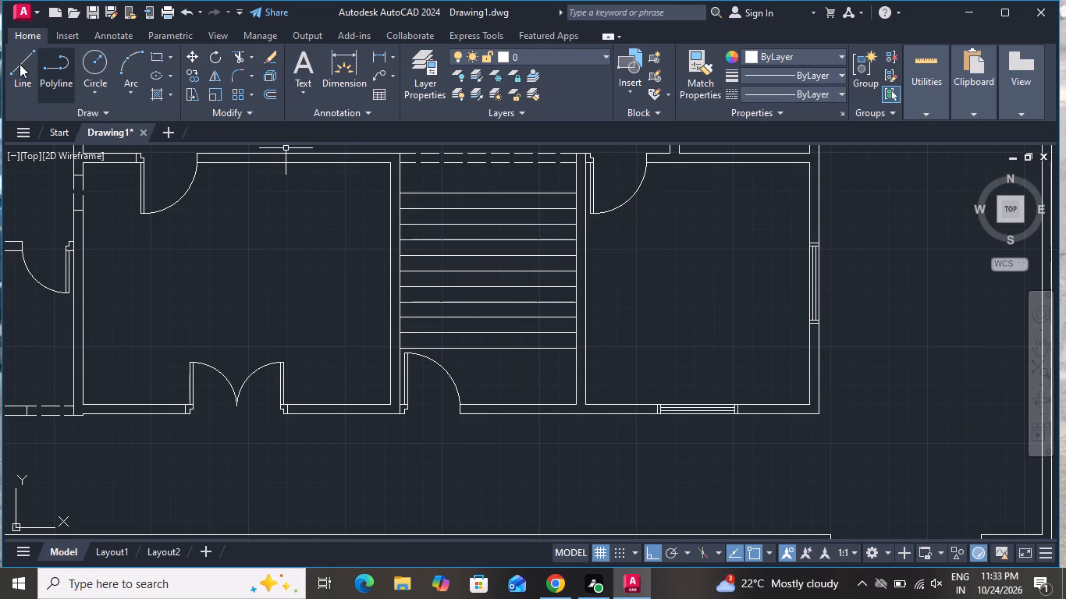
Draw a vertical line down the middle of the staircase from the northernmost tread line to the southernmost one.
click(19, 63)
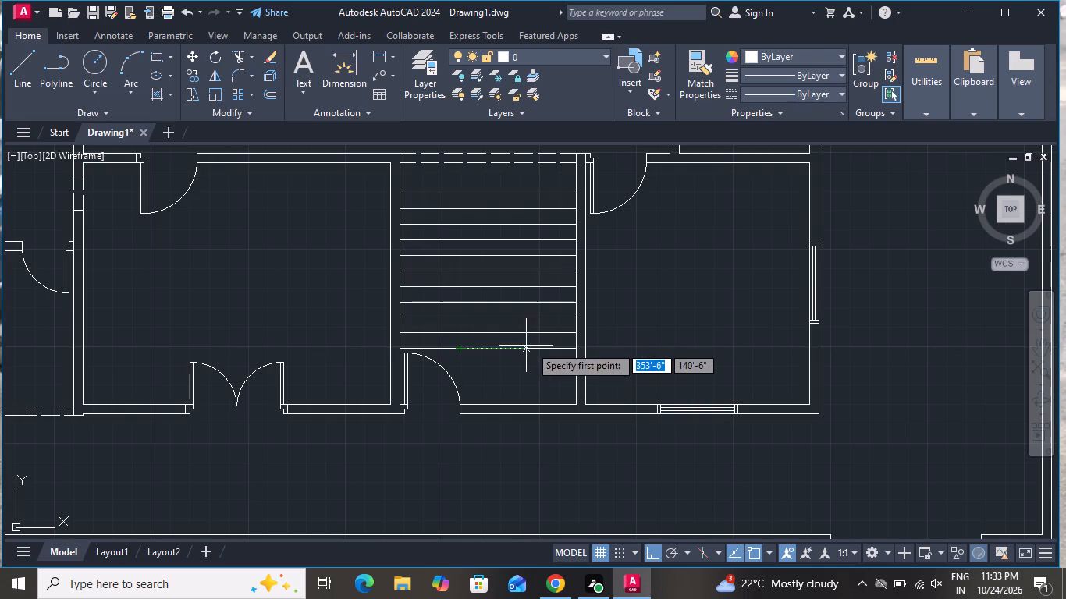
click(489, 192)
click(490, 345)
right_click(490, 345)
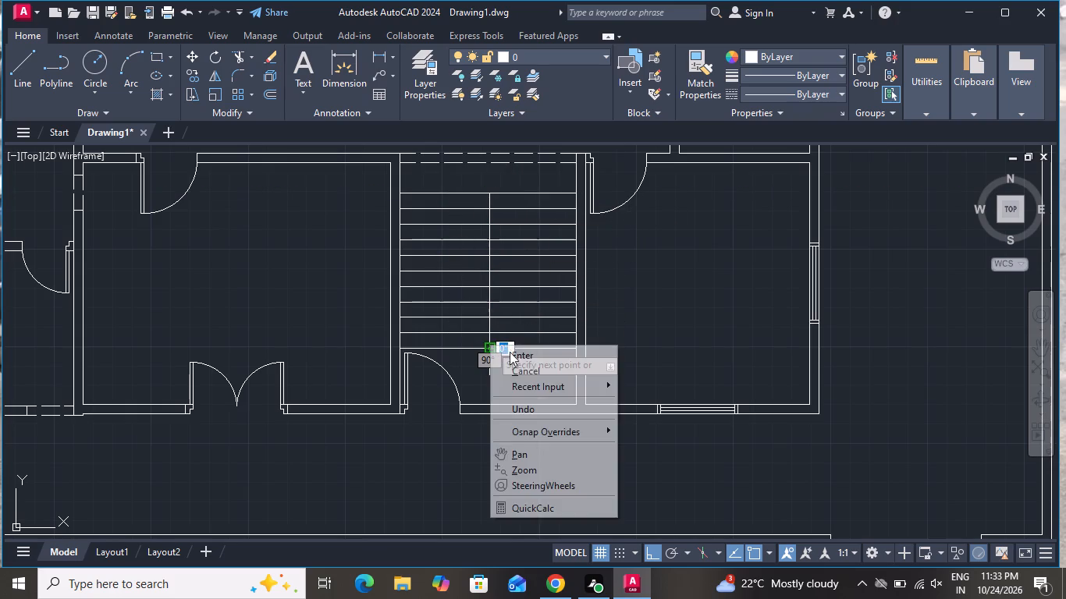
click(530, 377)
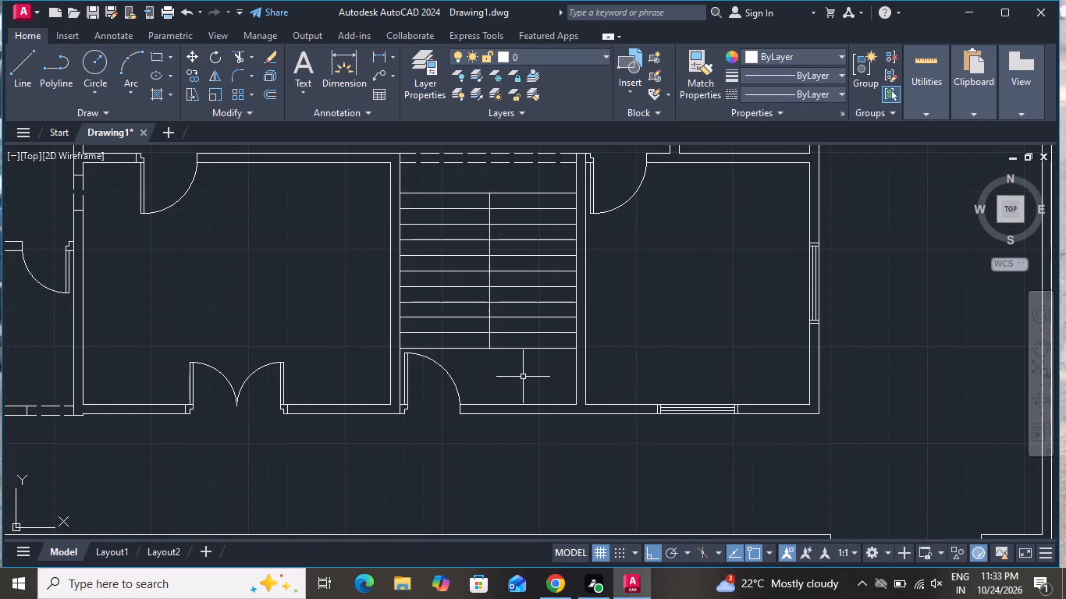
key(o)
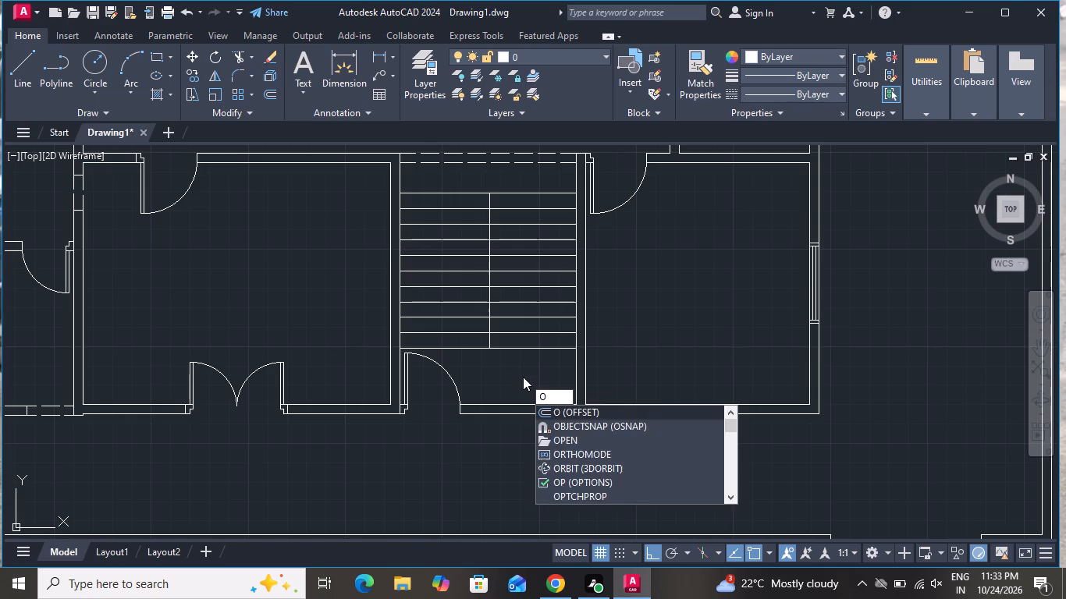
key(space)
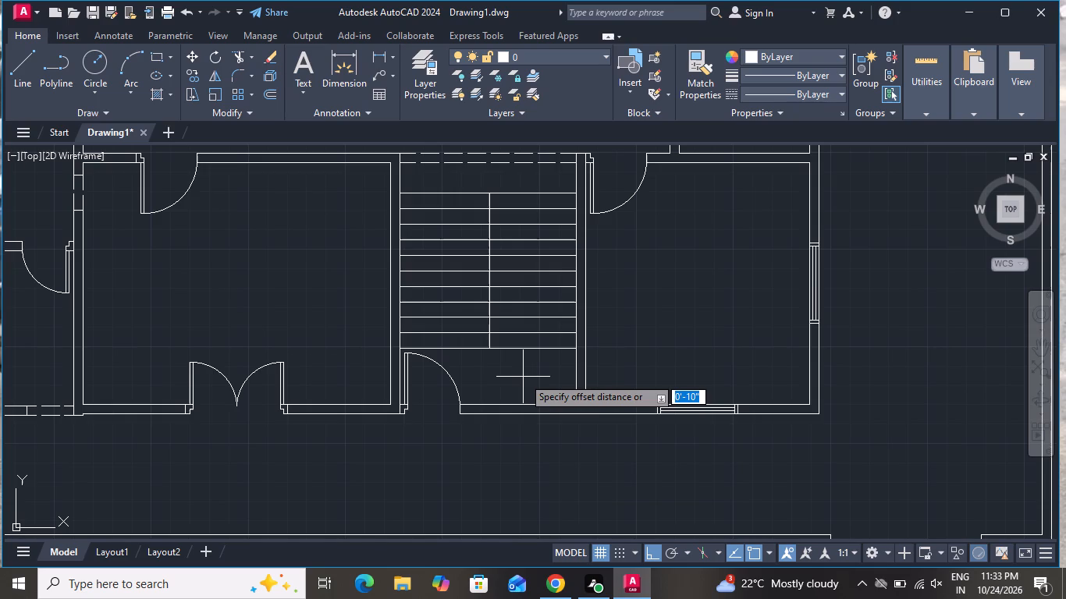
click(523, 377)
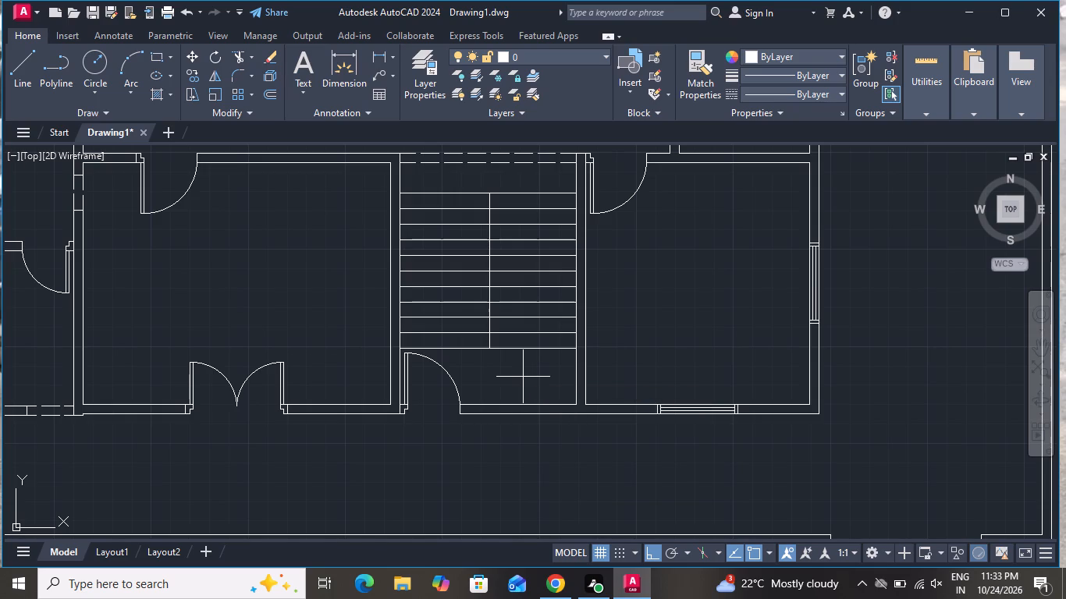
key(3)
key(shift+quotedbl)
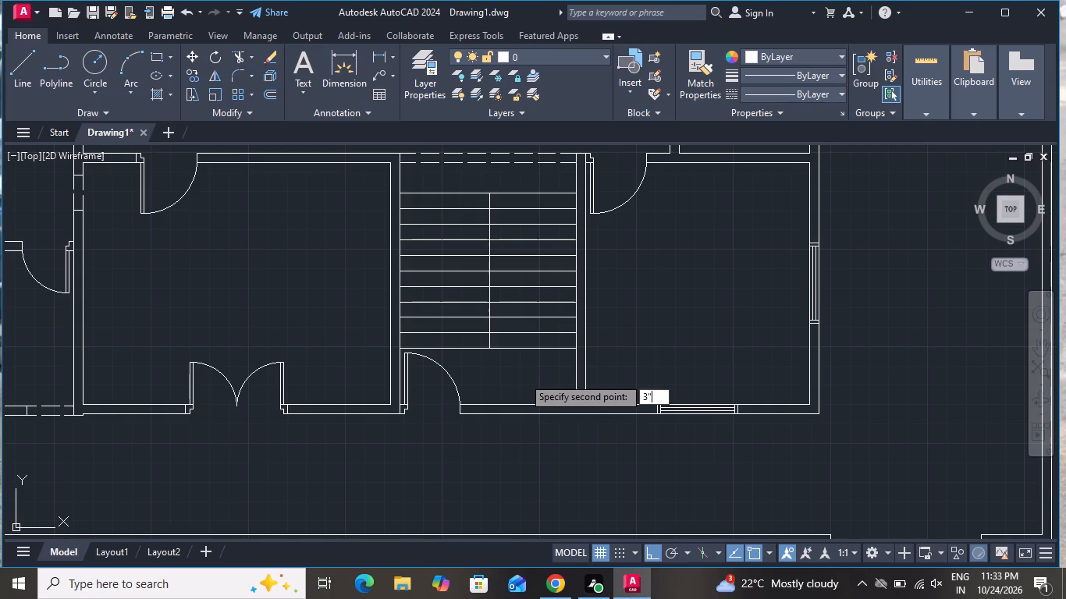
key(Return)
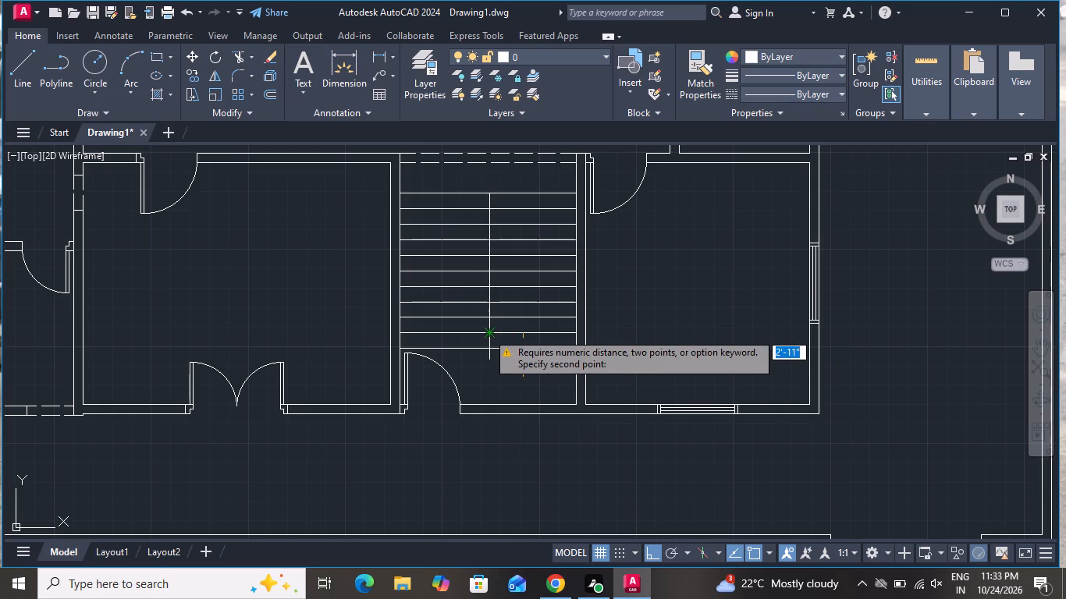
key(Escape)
Offset the staircase's vertical middle line 5" to the east and 5" to the west.
text(o 5)
key(shift+quotedbl)
key(Return)
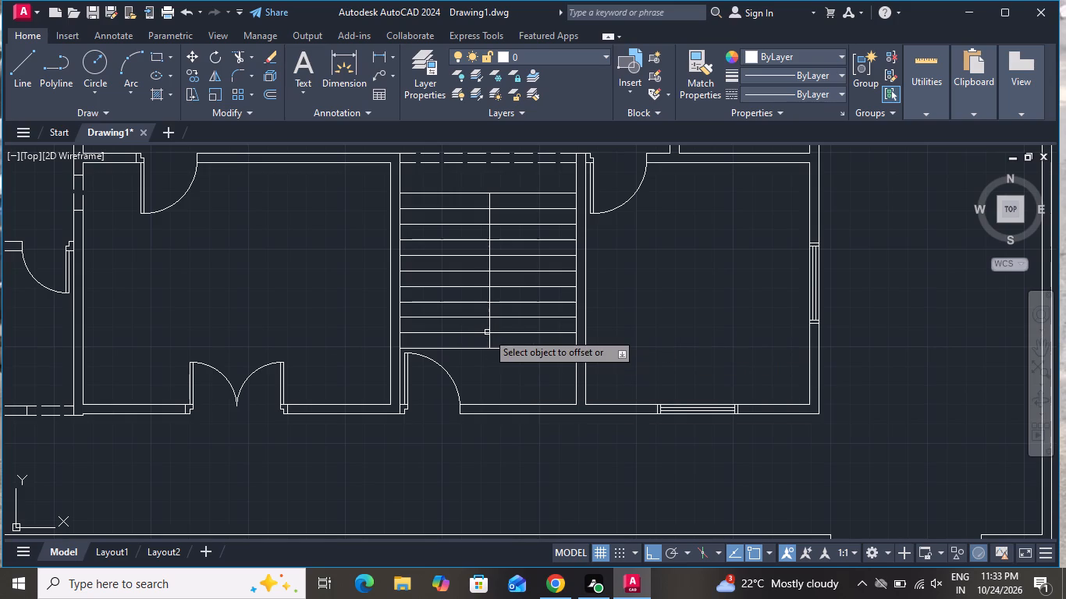
click(490, 232)
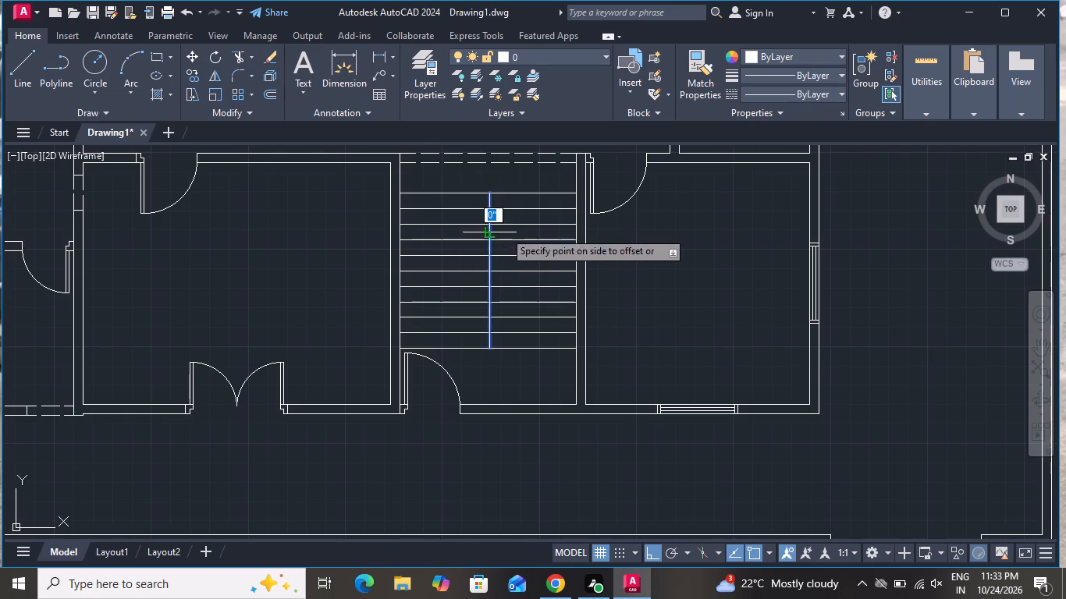
click(506, 229)
click(489, 234)
click(461, 238)
right_click(460, 282)
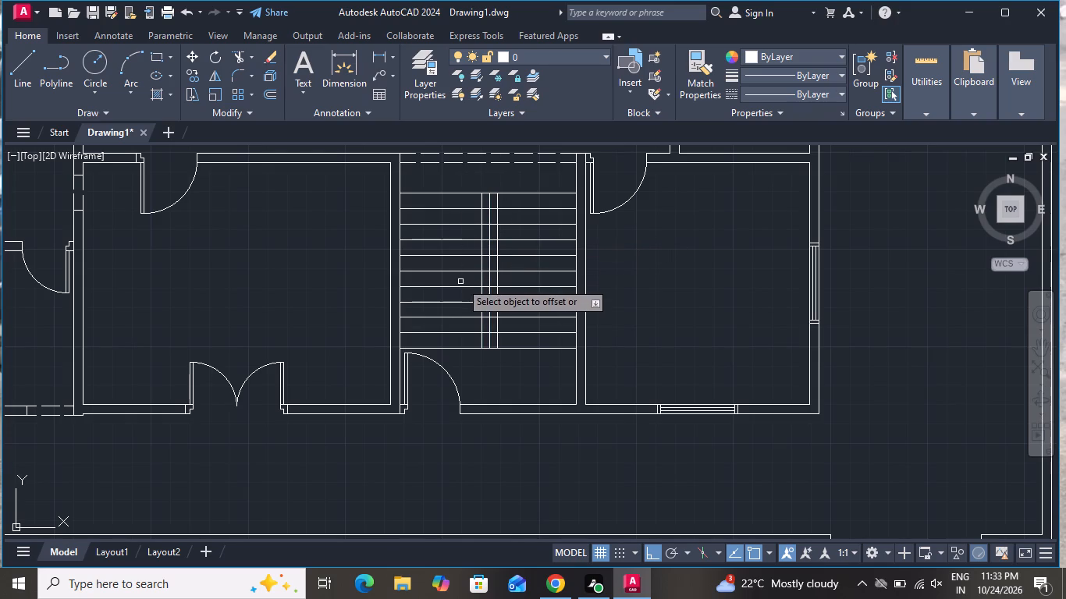
click(492, 310)
Delete the original middle line between the two offset vertical lines of the staircase.
scroll(489, 243, up, 3)
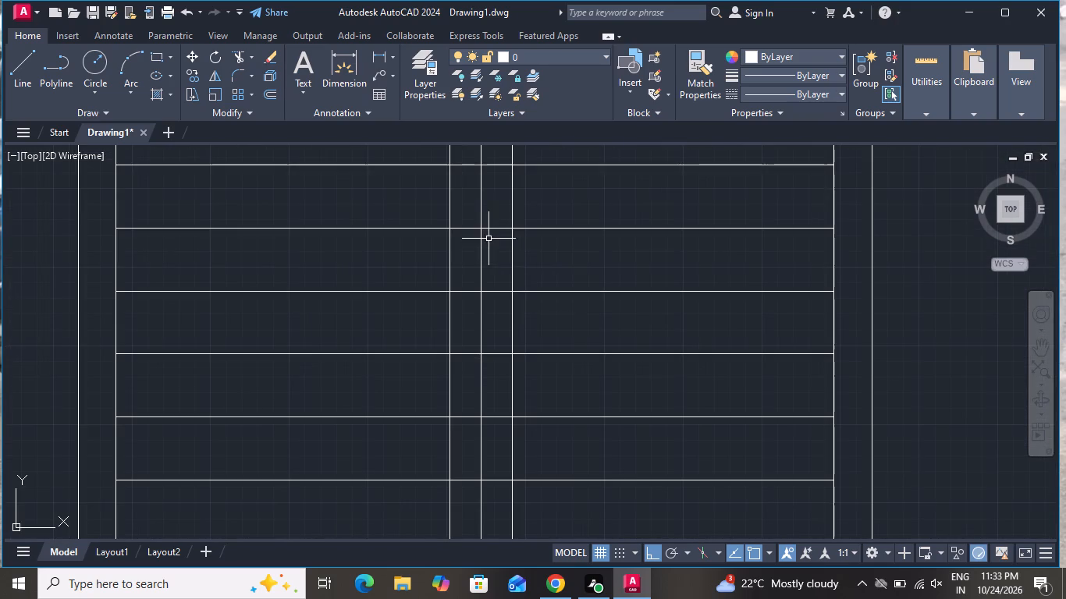
click(486, 240)
click(467, 260)
key(Delete)
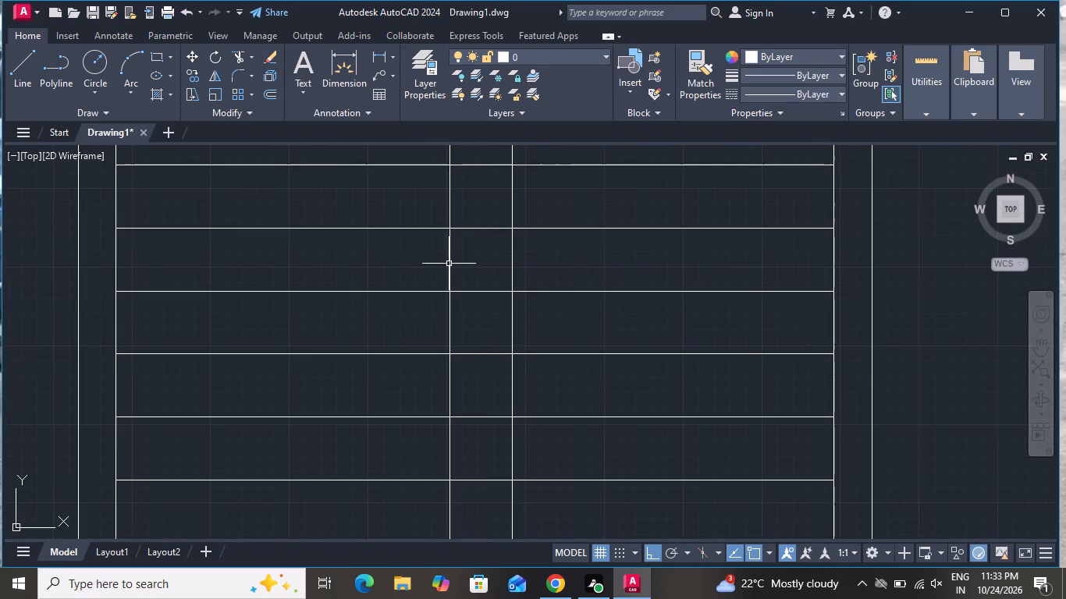
Trim the intermediate tread lines out of the gap between the two vertical lines, separating the stair flights.
click(231, 55)
scroll(364, 254, down, 1)
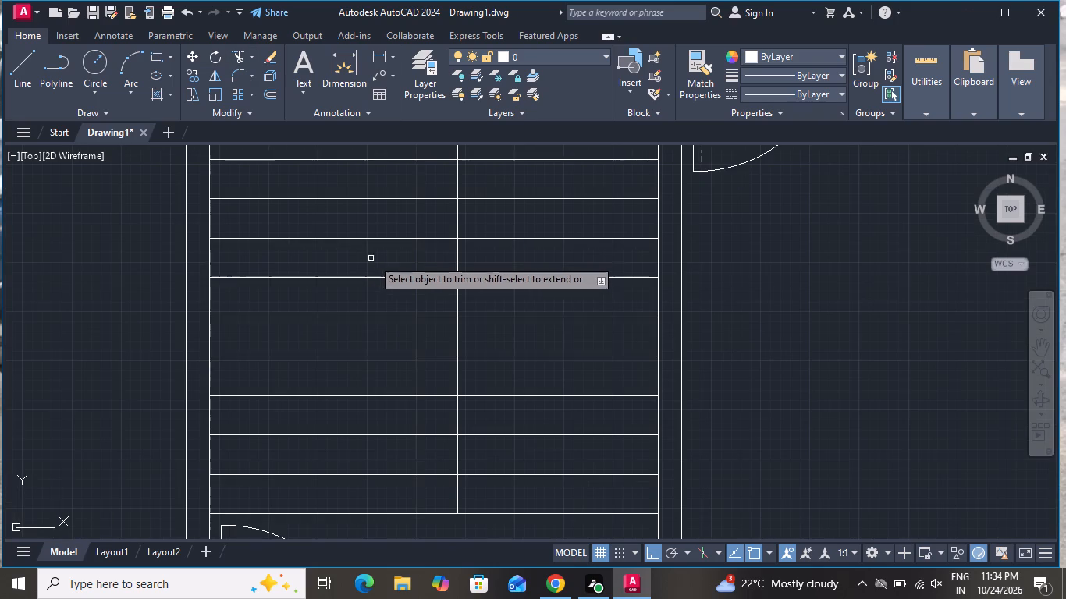
scroll(411, 292, down, 3)
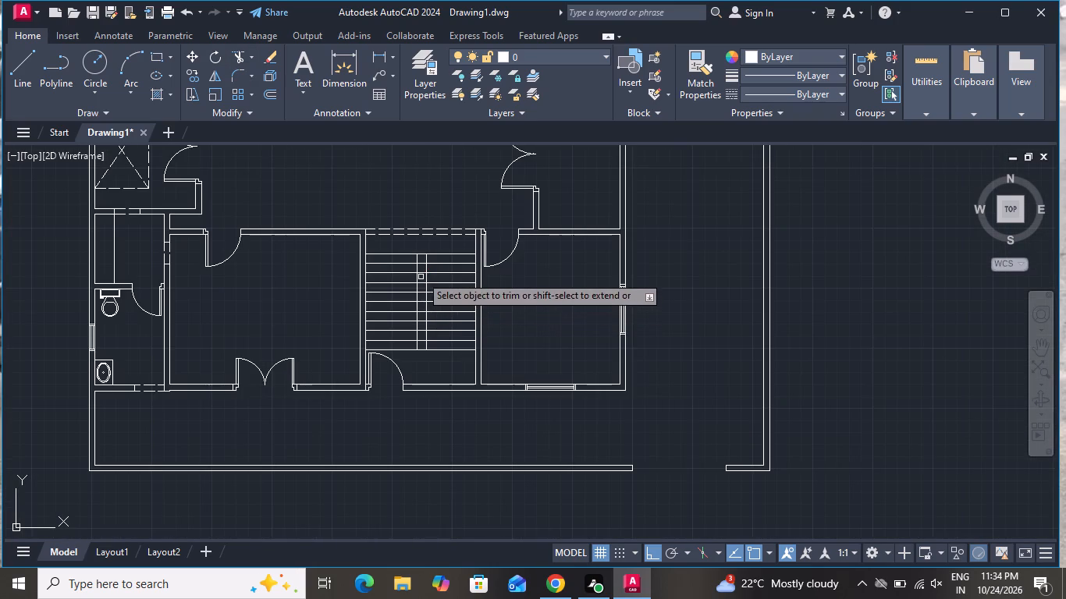
scroll(425, 268, up, 2)
click(418, 250)
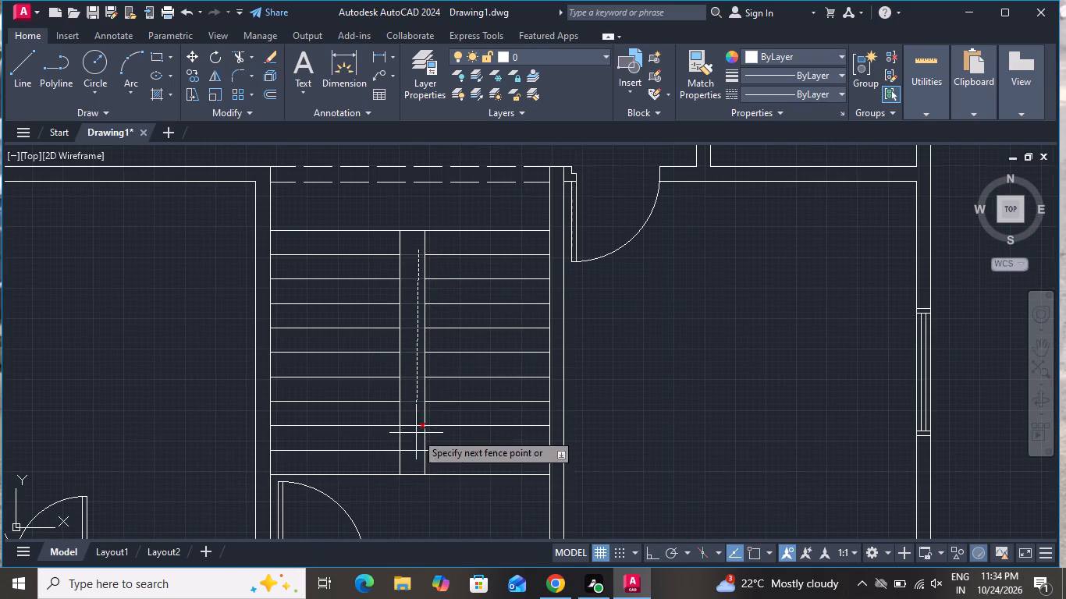
click(409, 455)
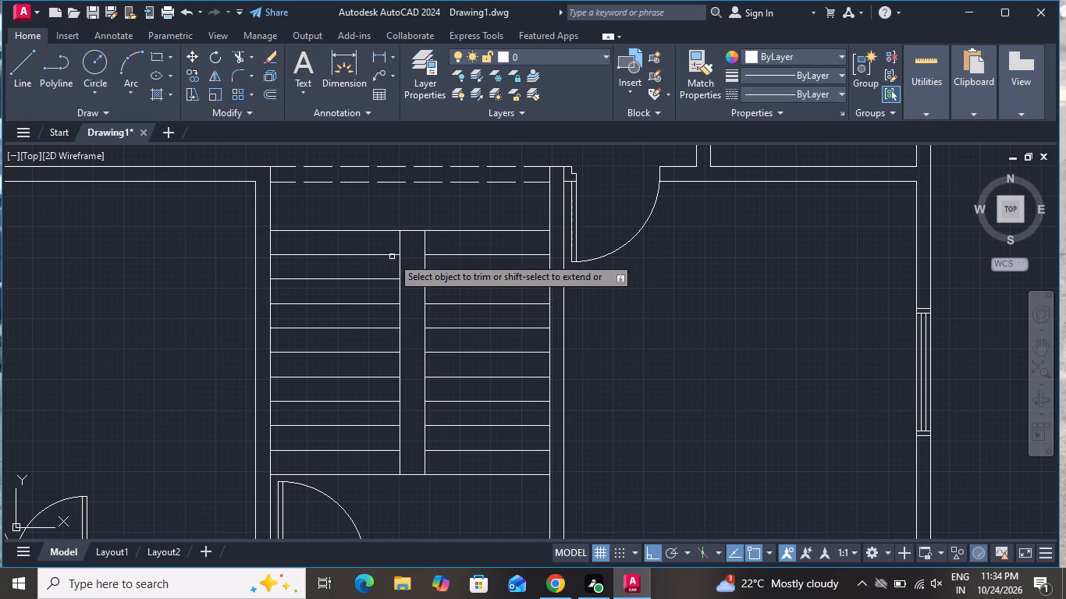
Trim away the five northernmost tread lines of the west flight.
click(362, 227)
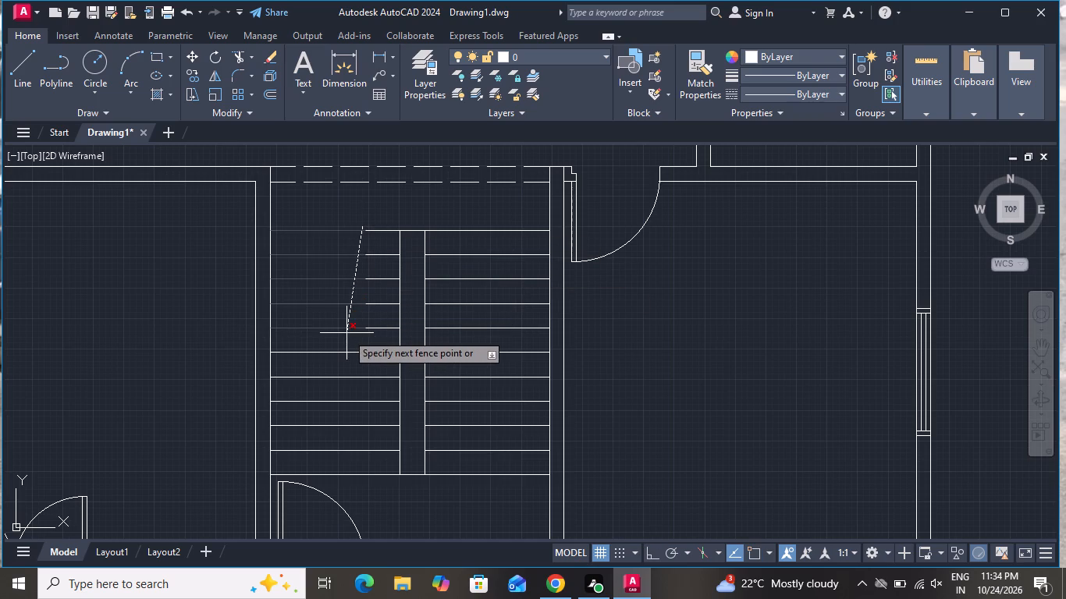
click(364, 333)
click(378, 338)
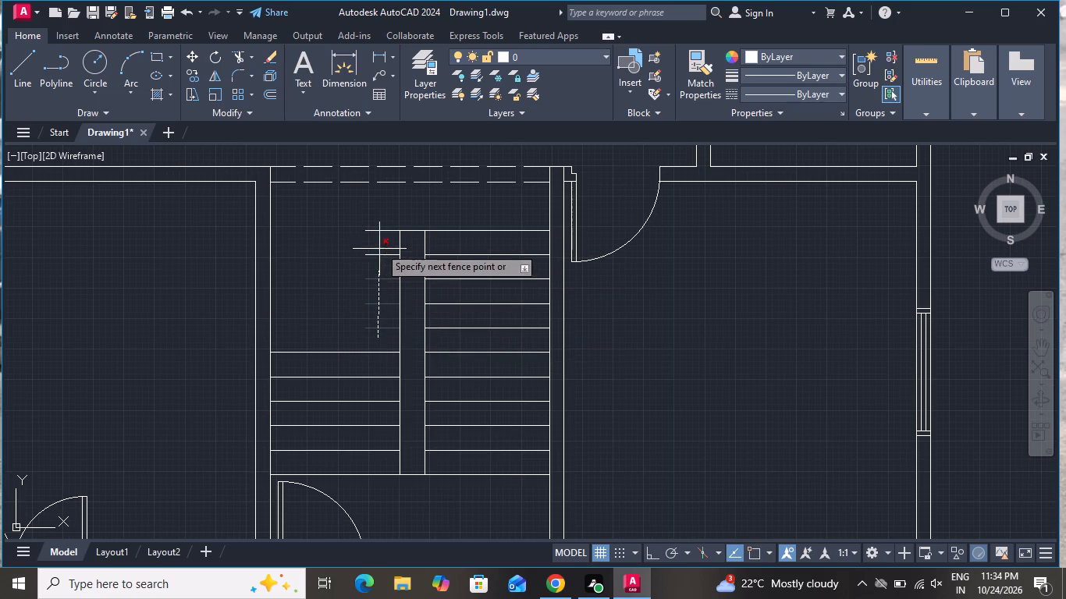
click(380, 217)
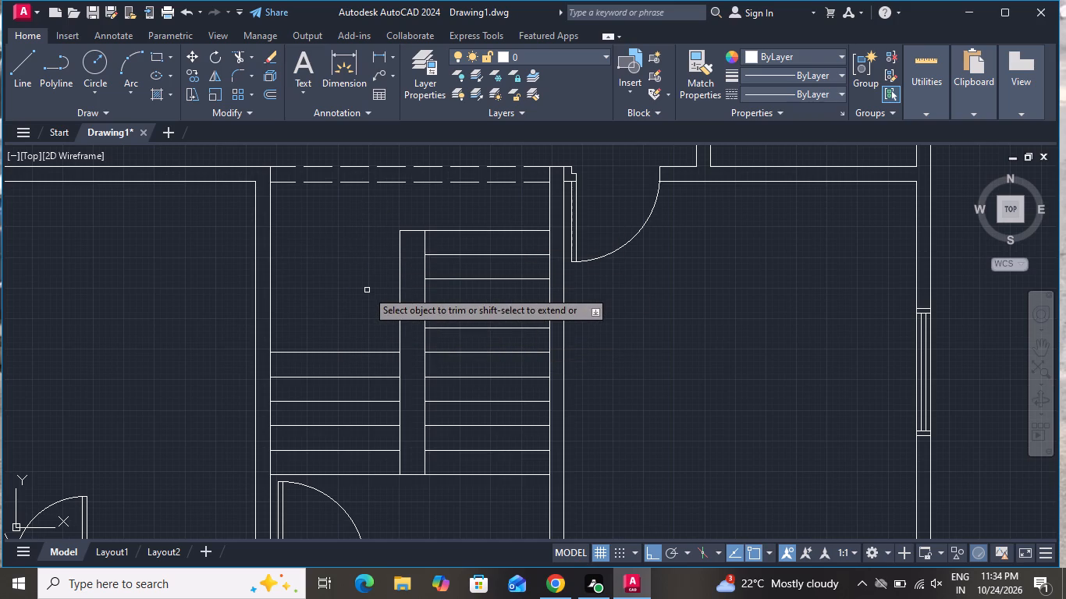
right_click(338, 275)
click(361, 296)
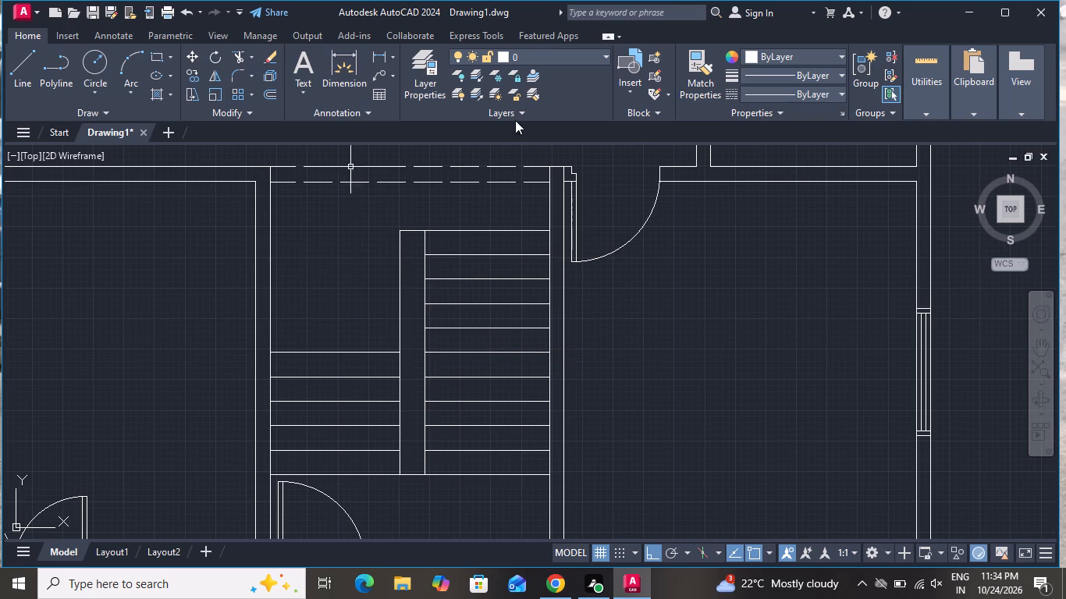
Draw an ACAD_ISO02W100 dashed diagonal line across the gap between the stair flights, from its northwest corner to its southeast corner.
click(822, 97)
click(781, 143)
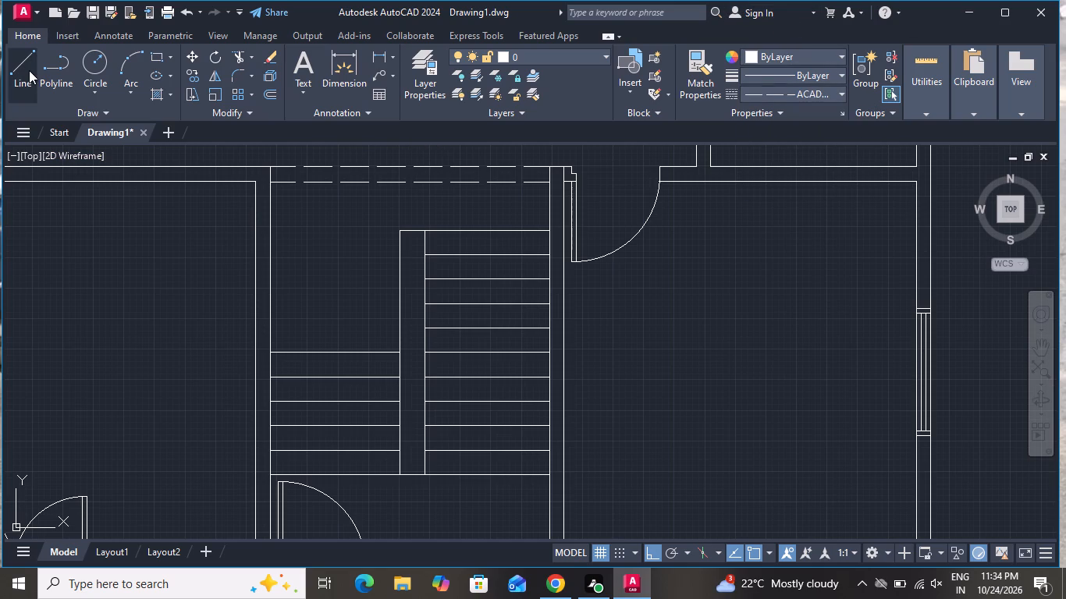
click(29, 70)
scroll(391, 261, up, 2)
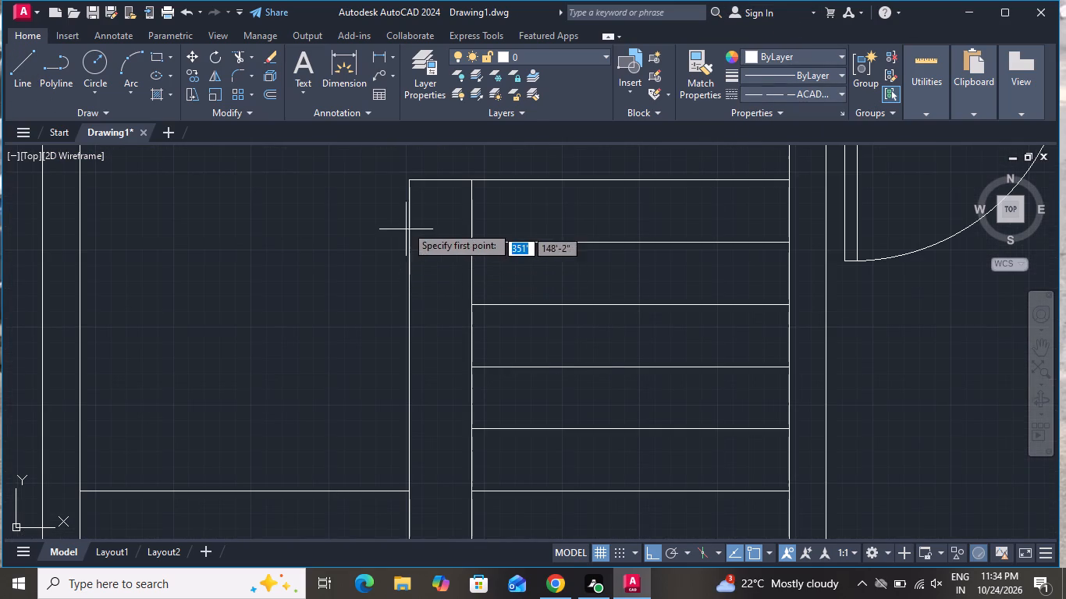
click(413, 181)
scroll(421, 292, down, 2)
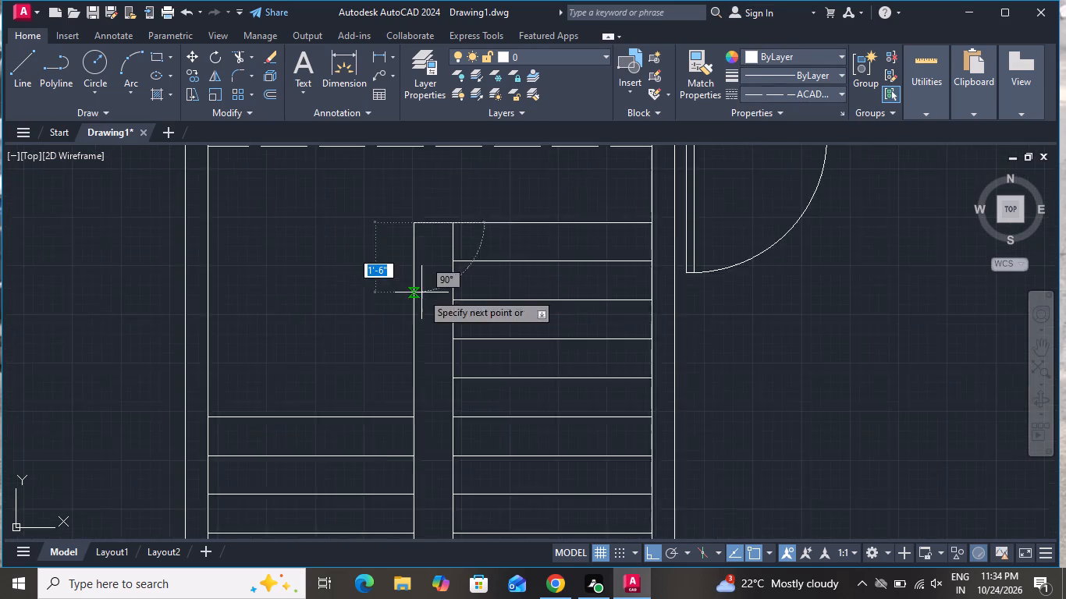
scroll(421, 292, down, 1)
scroll(429, 418, up, 4)
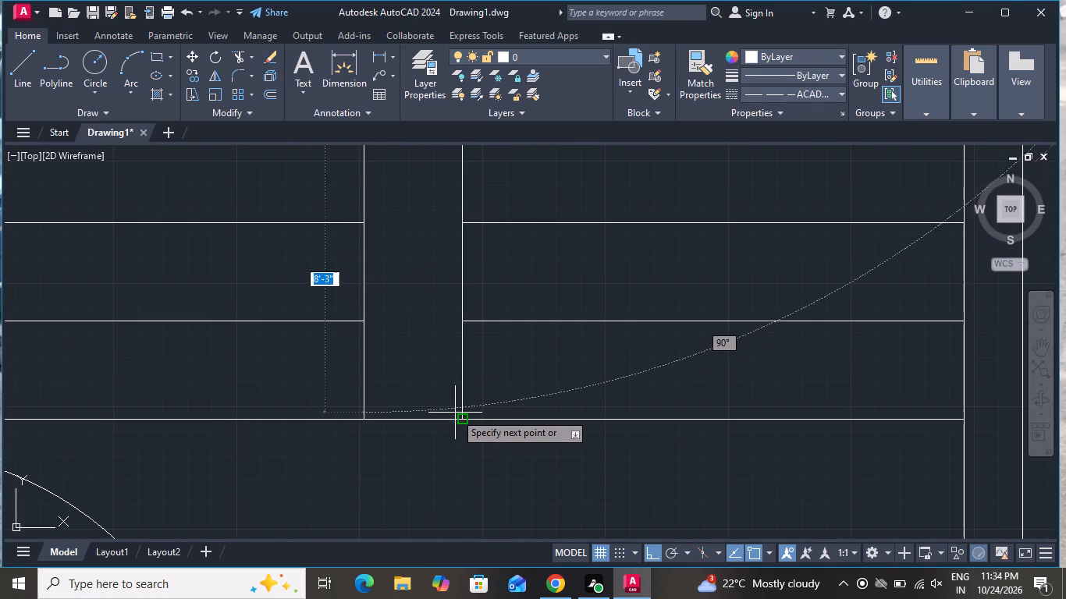
click(460, 419)
right_click(460, 419)
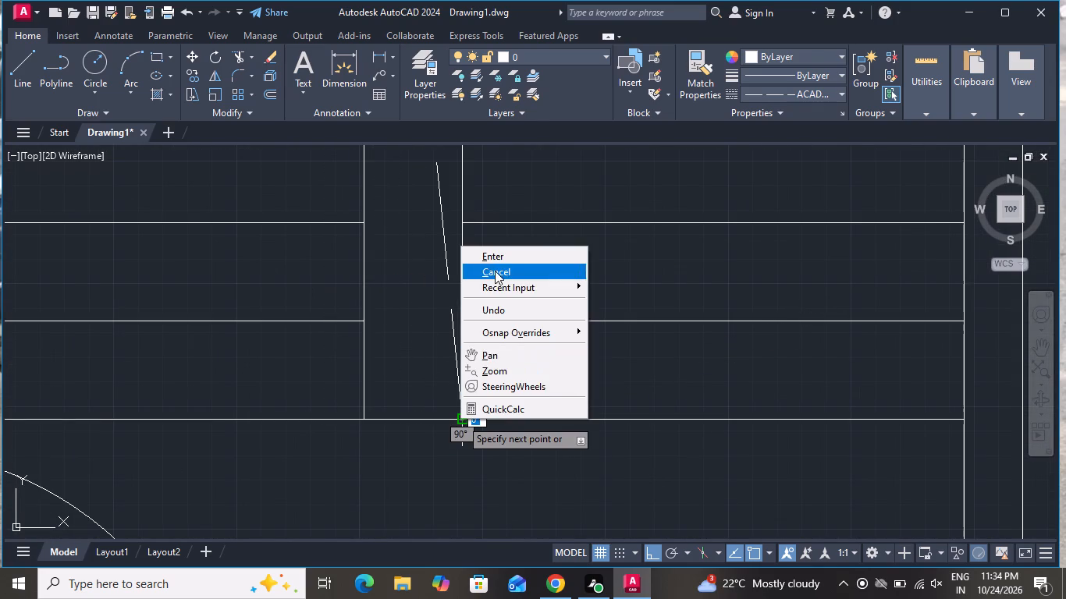
click(495, 271)
Draw the second dashed diagonal across the flight gap, from its northeast corner to its southwest corner, completing the X.
click(16, 61)
scroll(313, 329, down, 3)
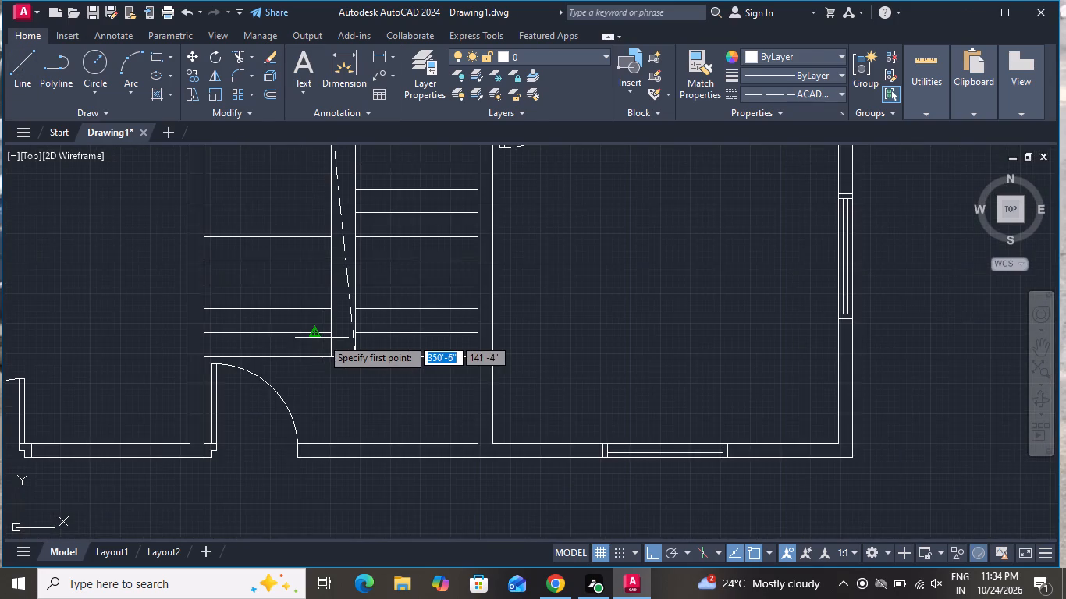
scroll(322, 338, down, 1)
scroll(343, 195, up, 3)
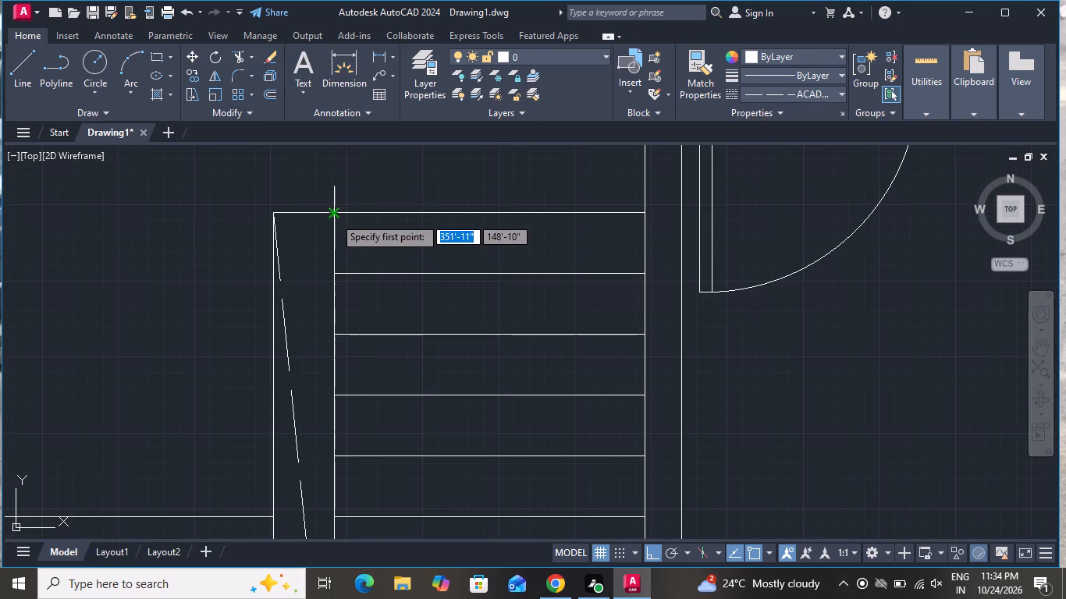
click(334, 217)
scroll(330, 315, down, 2)
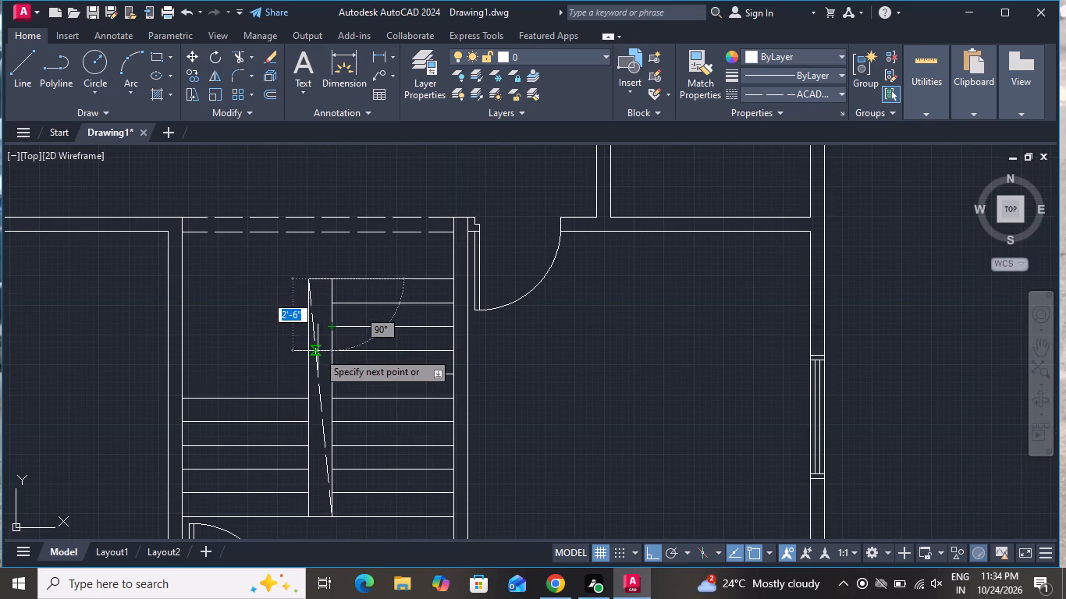
scroll(311, 364, down, 3)
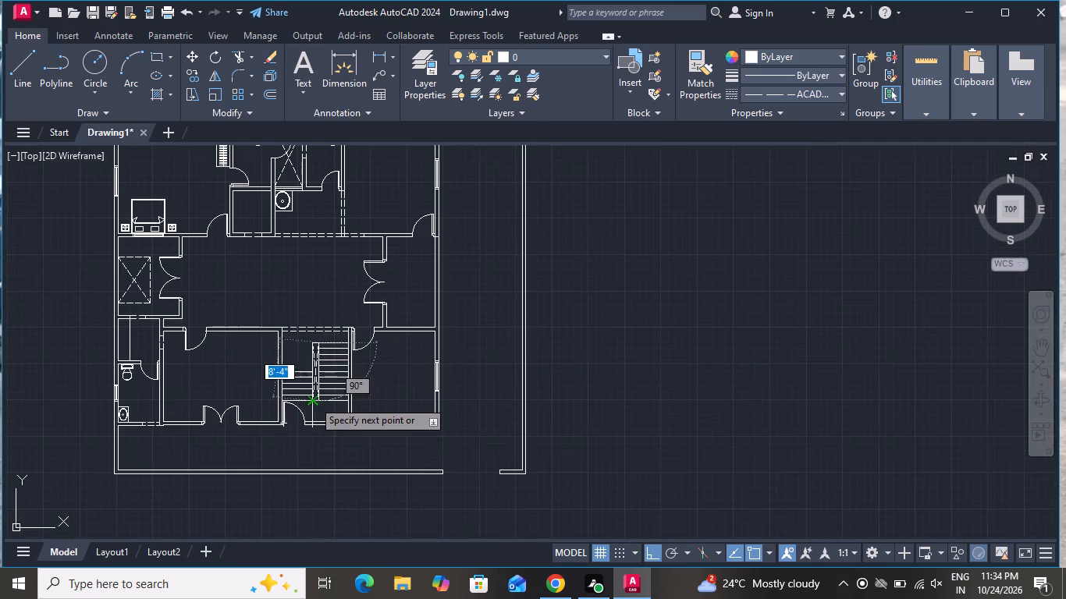
scroll(313, 400, up, 5)
click(290, 417)
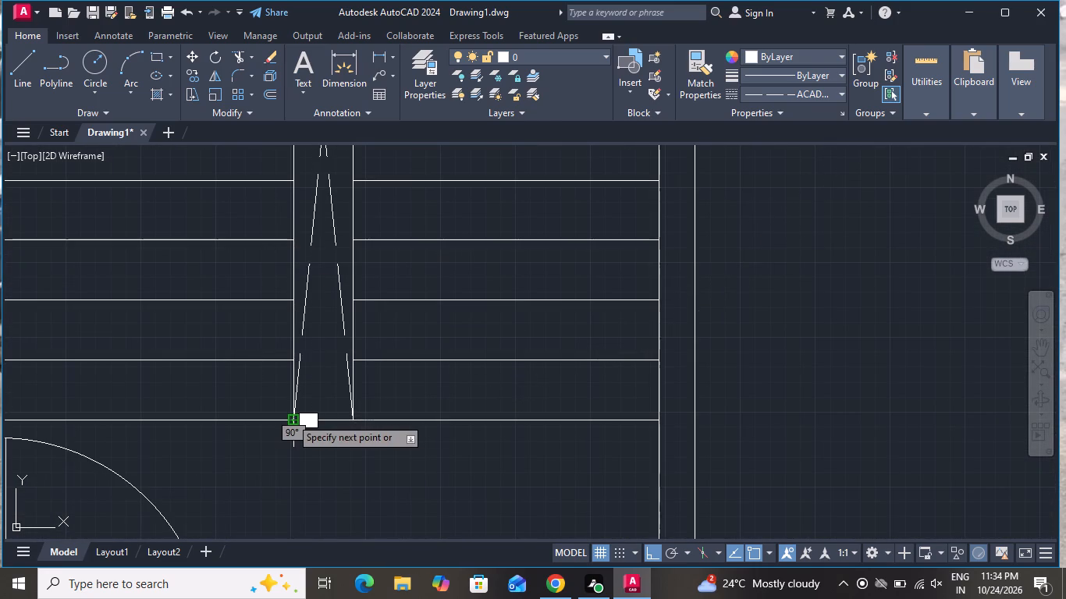
right_click(290, 417)
click(339, 271)
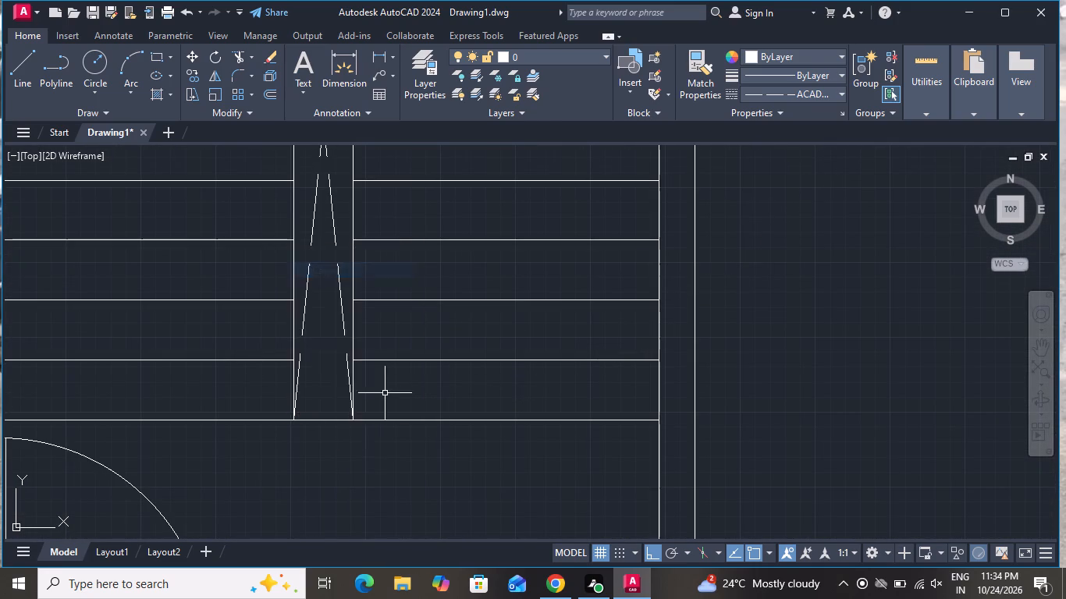
Delete all the remaining tread lines of the west flight together with the staircase's southern edge line.
scroll(385, 393, down, 3)
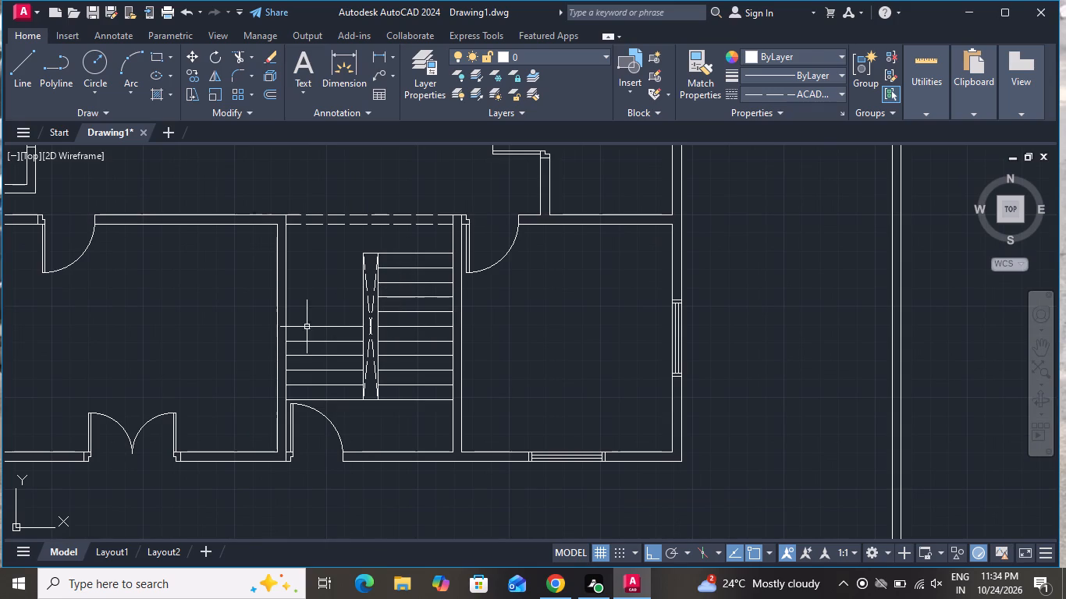
click(325, 317)
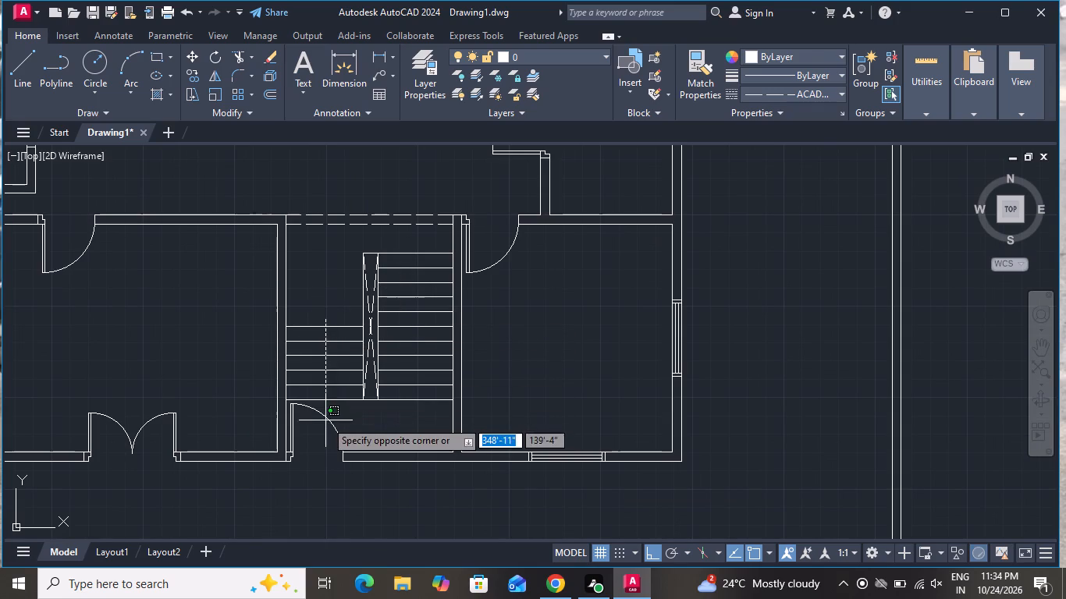
click(342, 408)
click(344, 402)
click(332, 314)
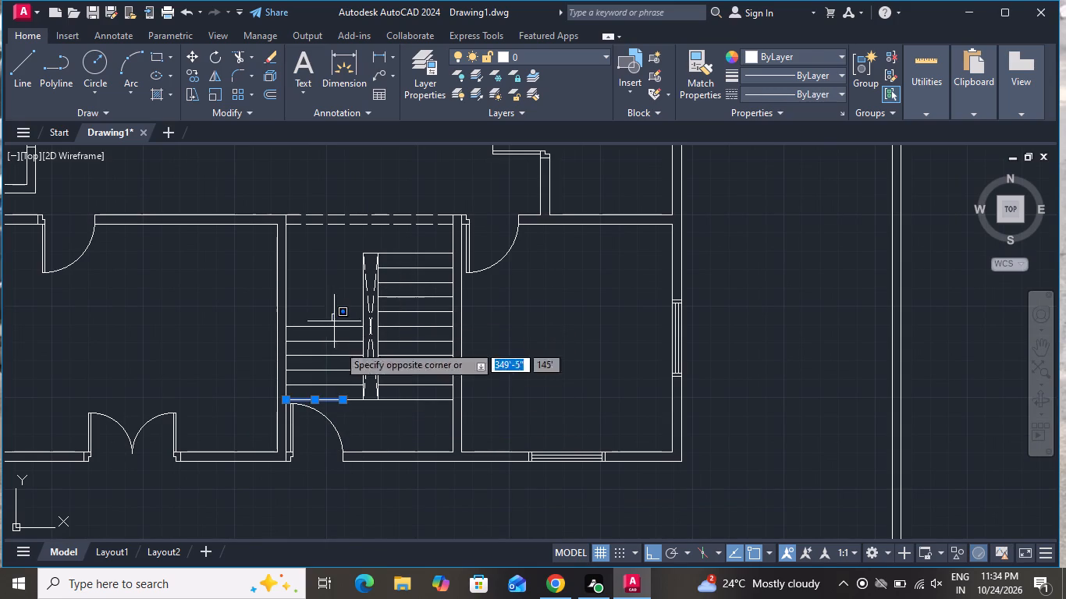
click(336, 417)
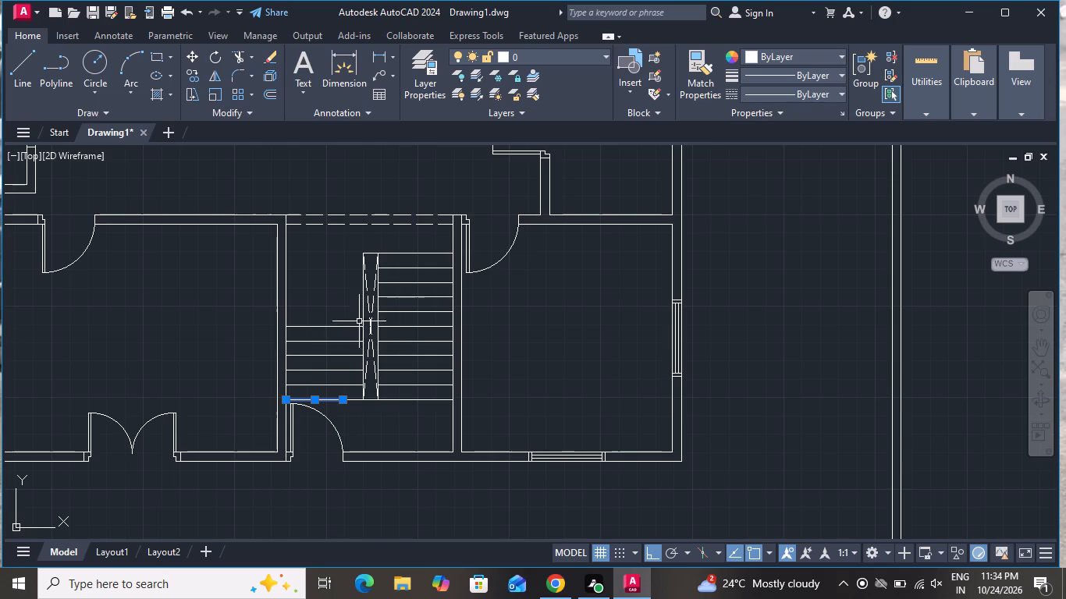
click(350, 311)
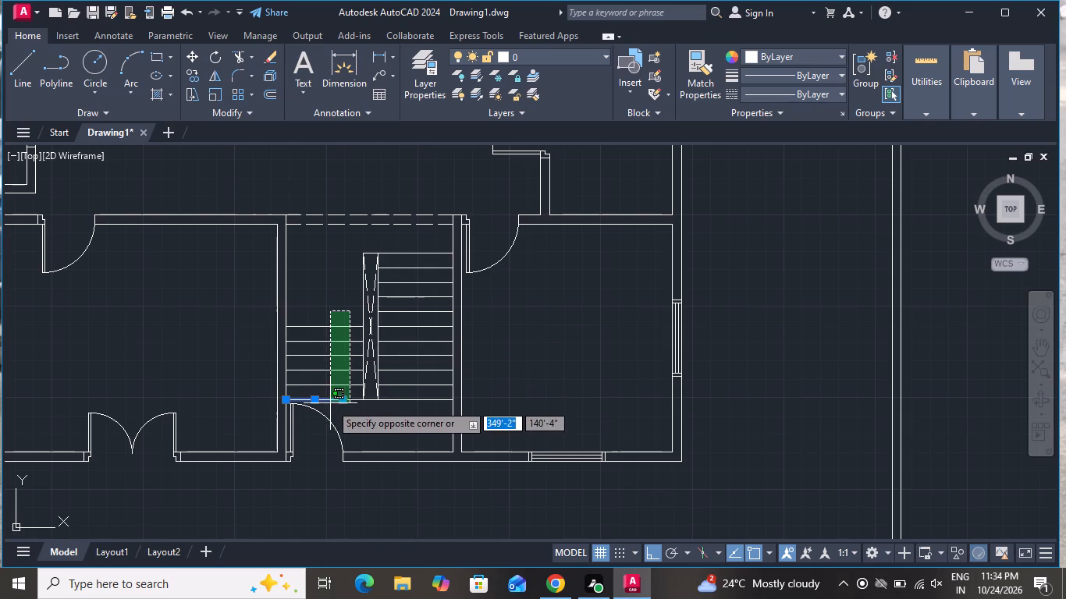
click(330, 403)
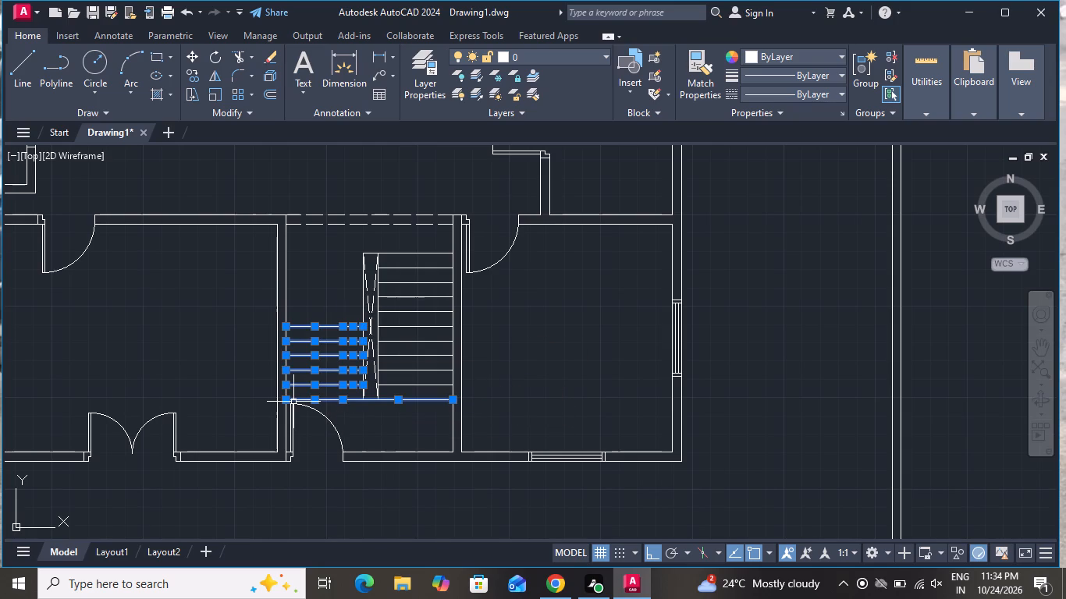
key(Delete)
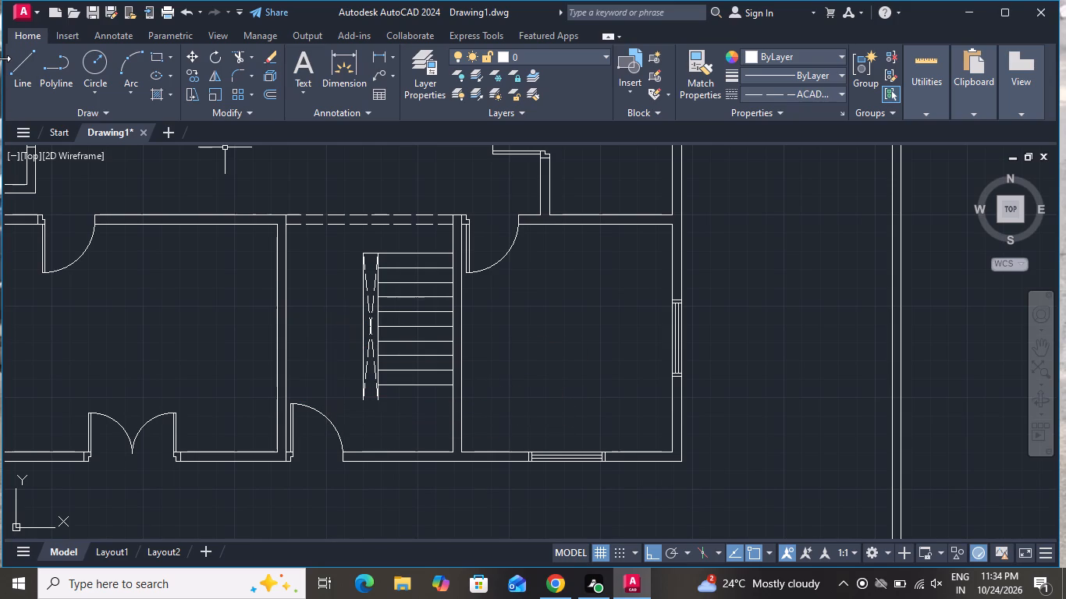
Draw a 5'-1" polyline from the flight gap's southwest corner east to the wall, as the east flight's southern edge.
click(4, 58)
scroll(446, 454, up, 2)
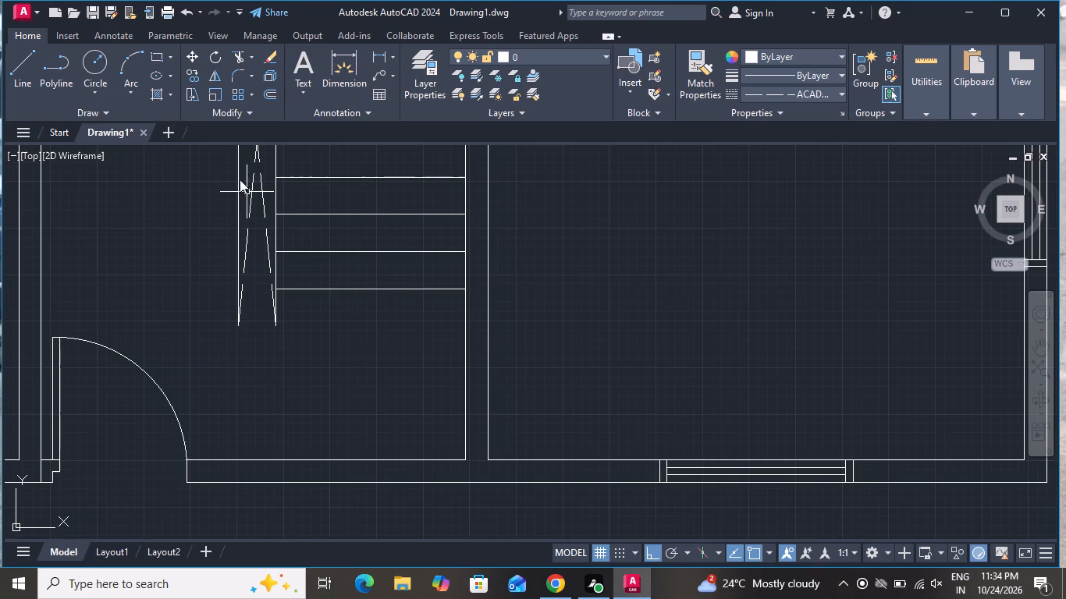
click(38, 96)
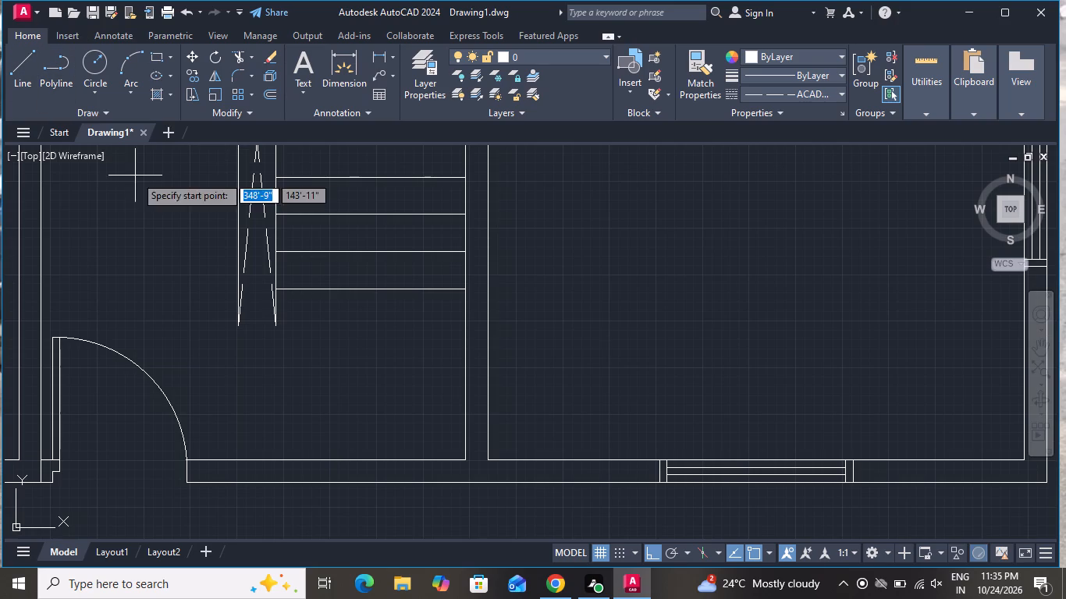
click(236, 326)
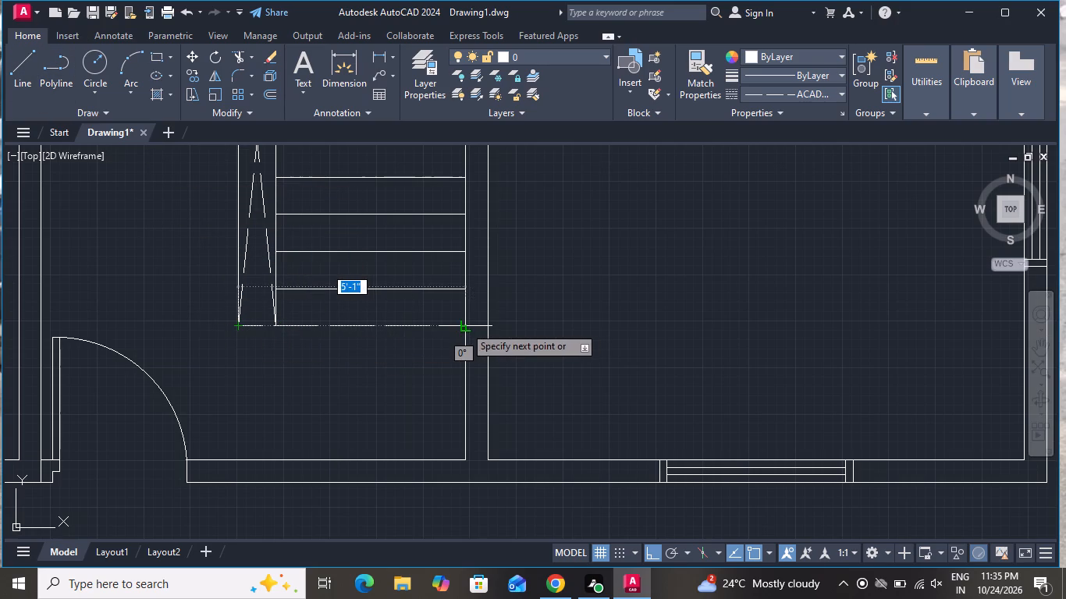
click(462, 327)
right_click(462, 327)
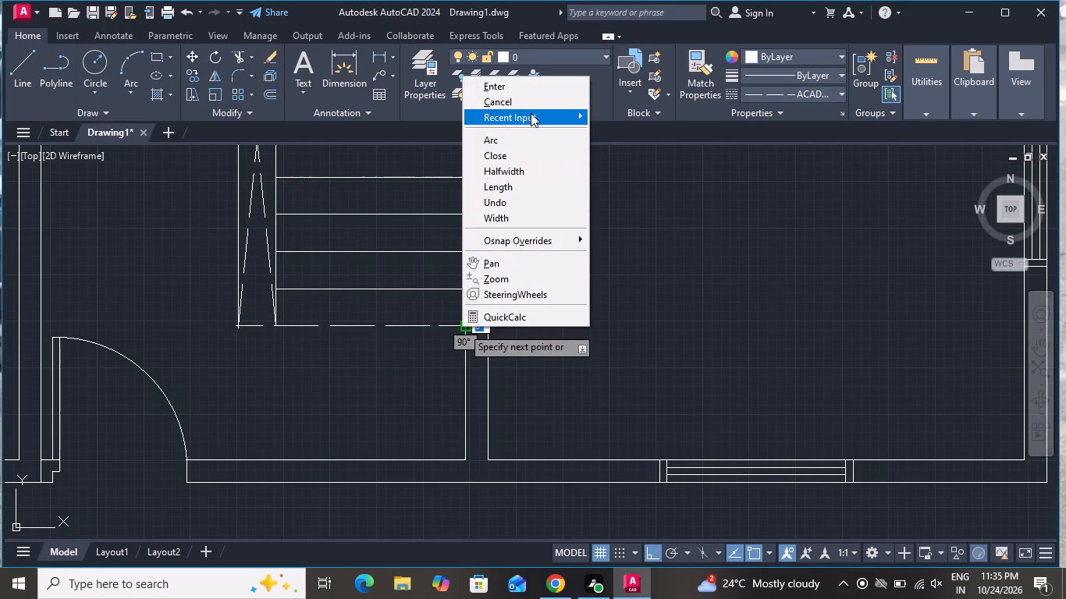
click(531, 106)
Set the linetype of the east flight's southern edge polyline to ByLayer.
click(405, 317)
click(378, 355)
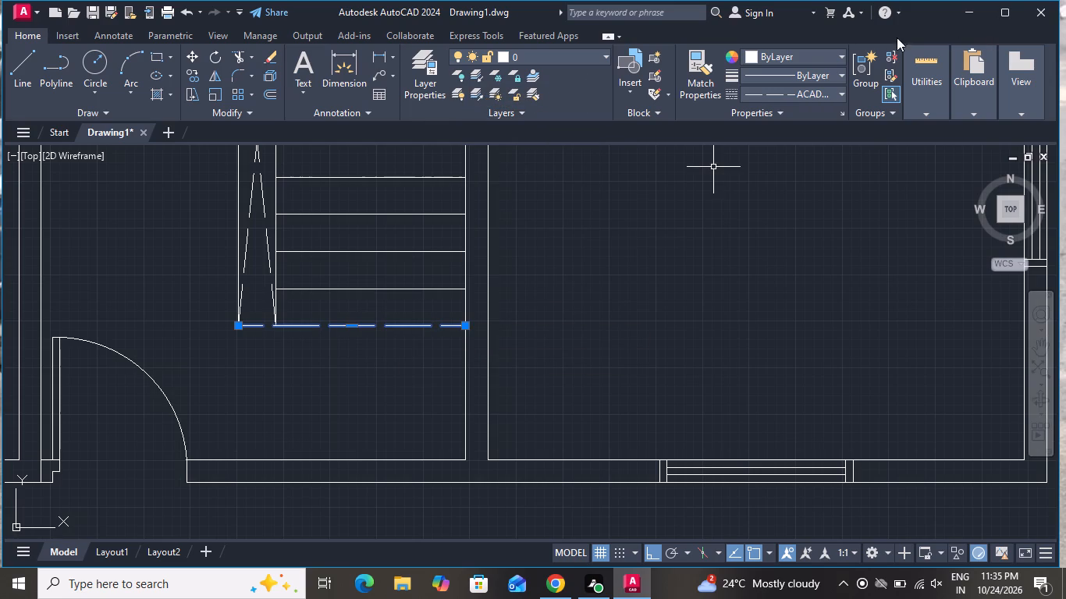
click(814, 95)
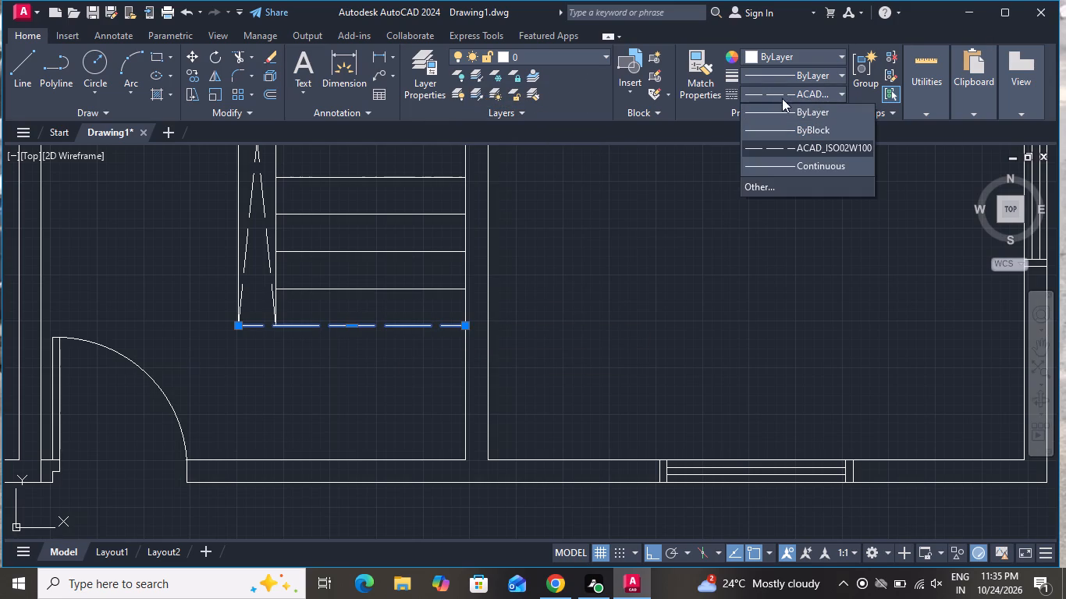
click(782, 109)
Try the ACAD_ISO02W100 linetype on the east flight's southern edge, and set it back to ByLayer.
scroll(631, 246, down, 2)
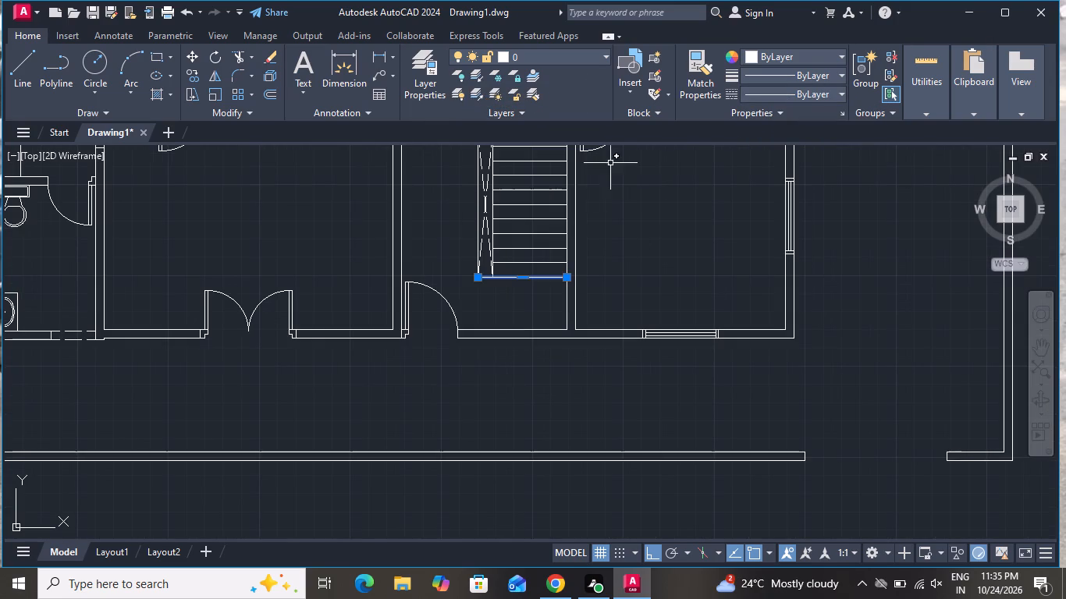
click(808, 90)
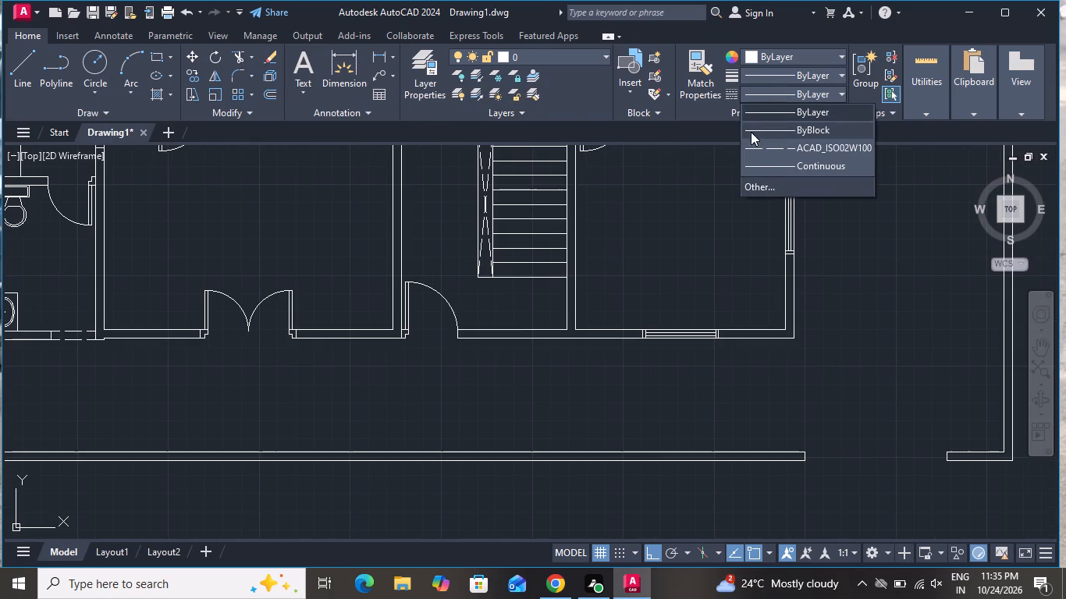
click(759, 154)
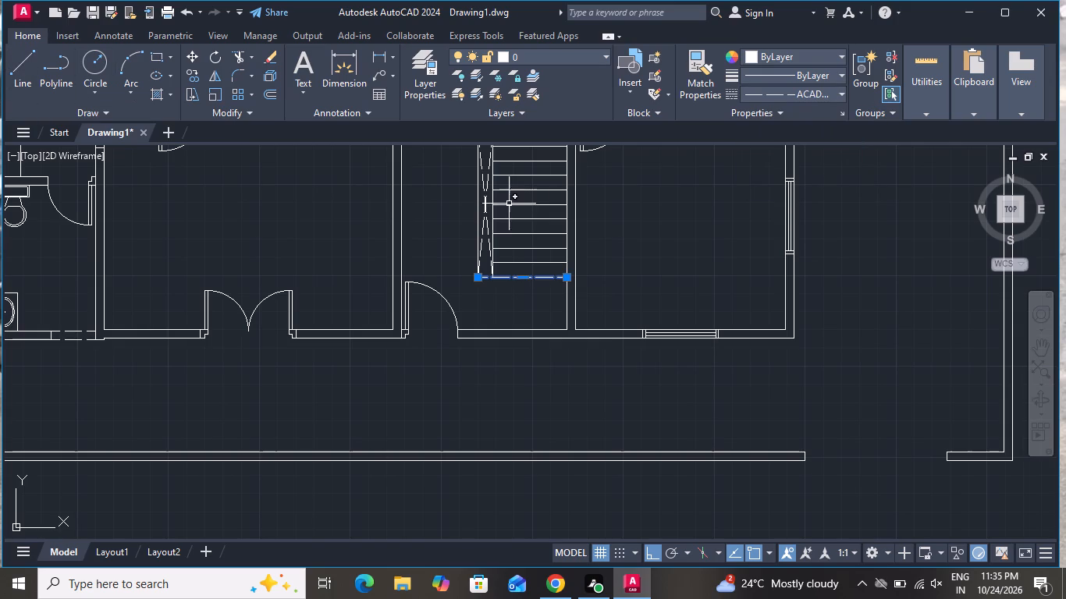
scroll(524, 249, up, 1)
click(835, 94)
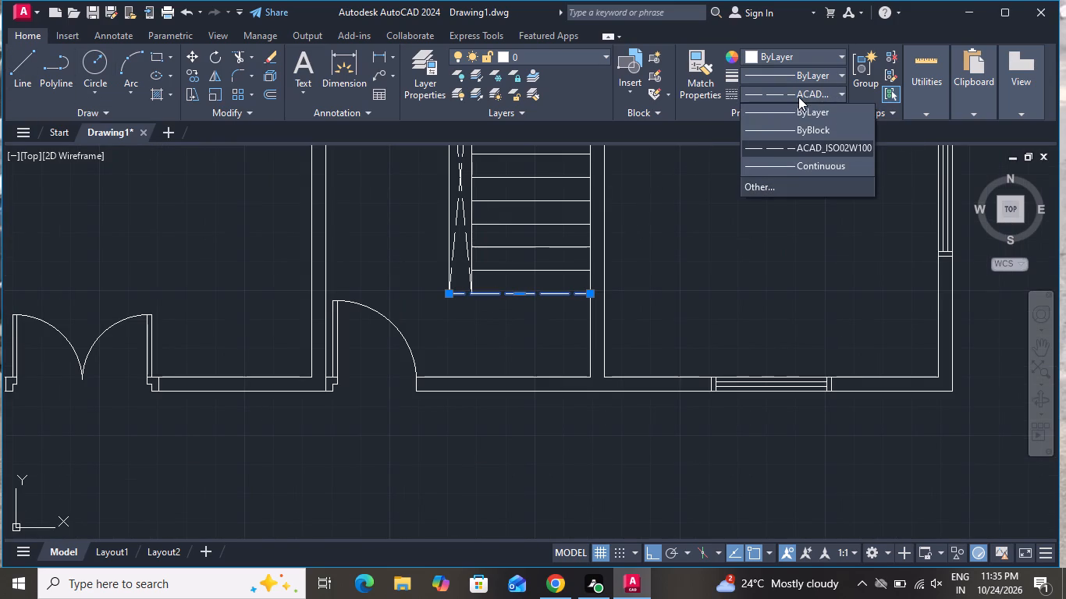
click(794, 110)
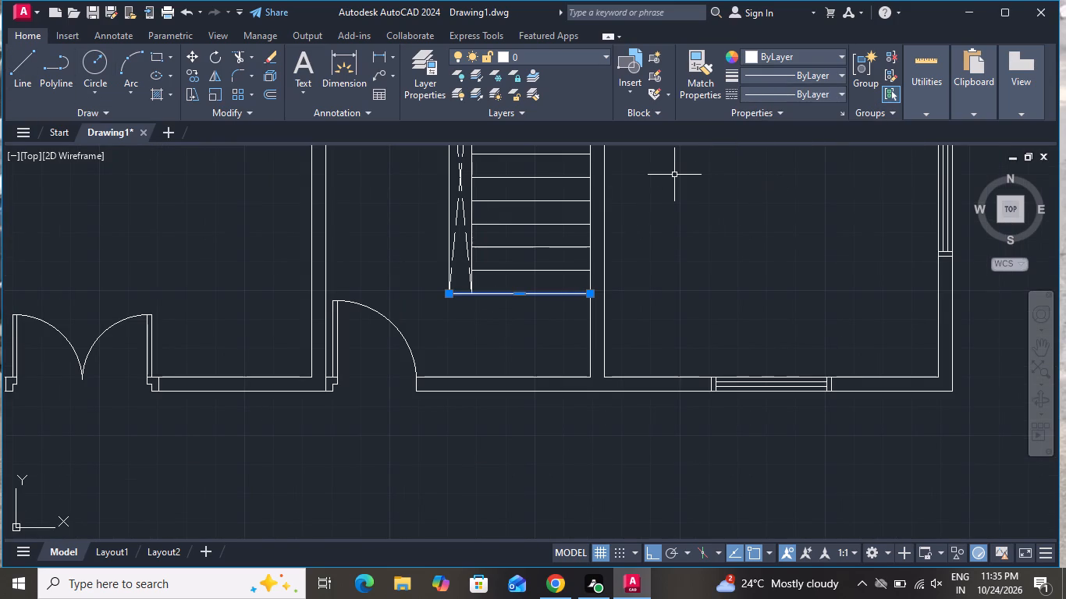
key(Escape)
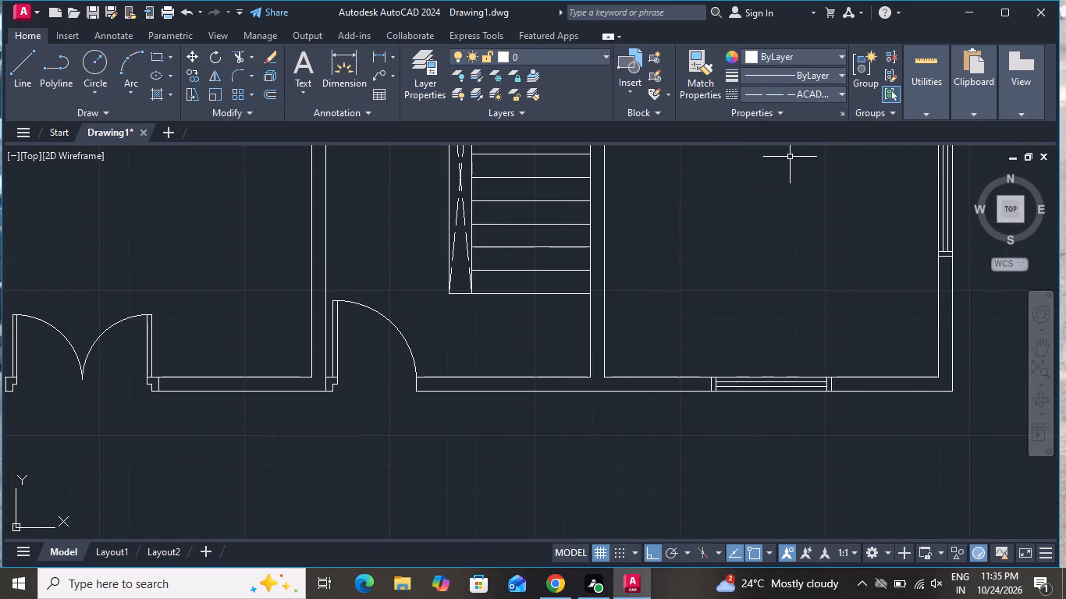
Draw a dashed line from the flight gap's southwest corner west to the stair room's west wall.
click(23, 64)
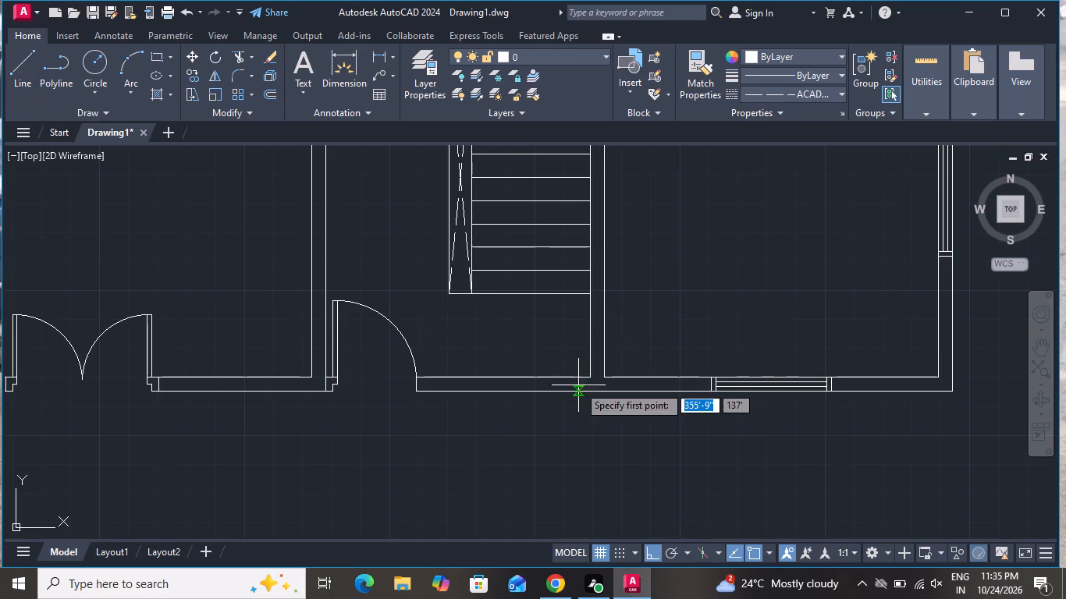
scroll(445, 289, up, 2)
click(449, 296)
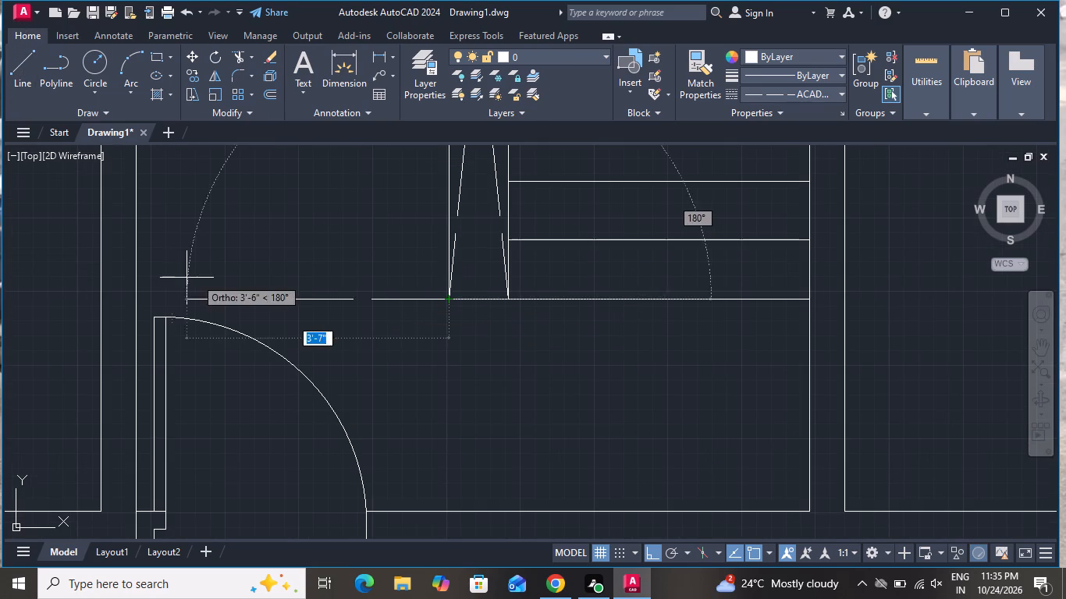
click(134, 301)
right_click(134, 301)
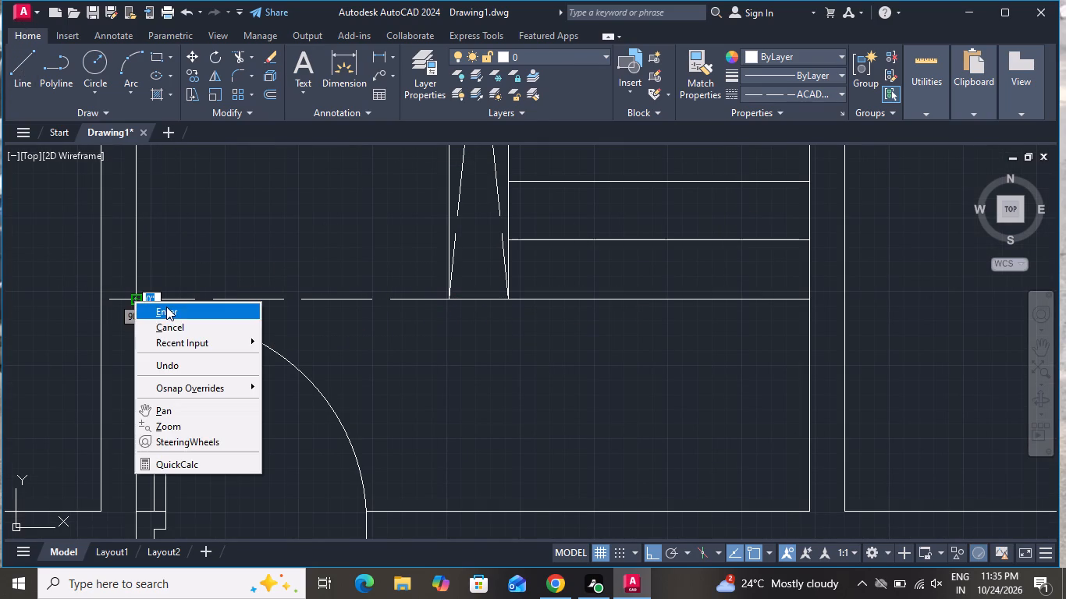
click(172, 324)
Offset the west flight's dashed southern edge line north repeatedly at 10" spacing, making six dashed tread lines.
scroll(513, 424, down, 2)
key(o)
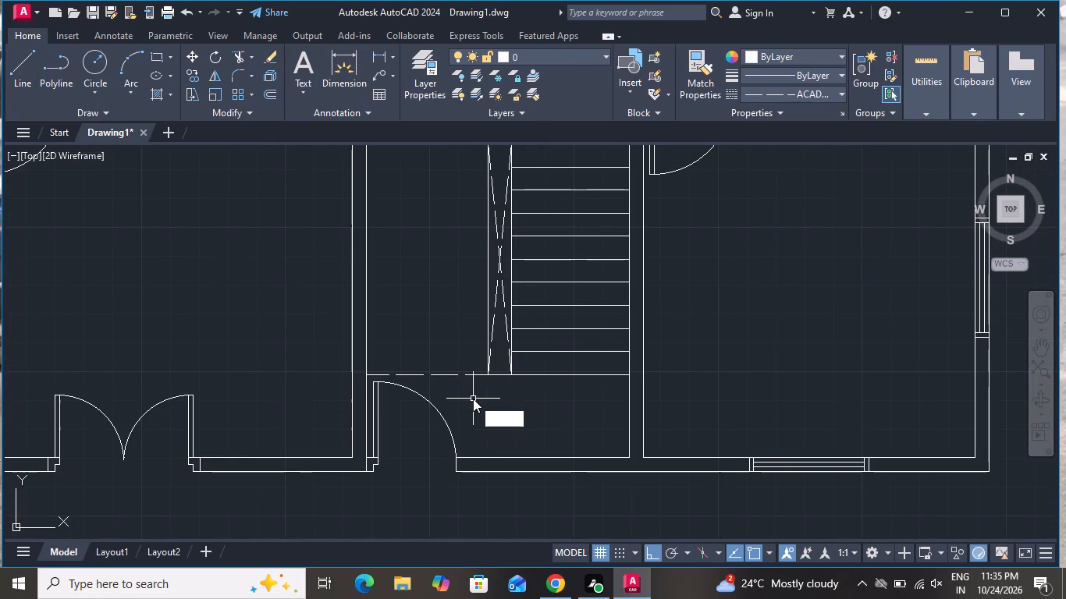
key(space)
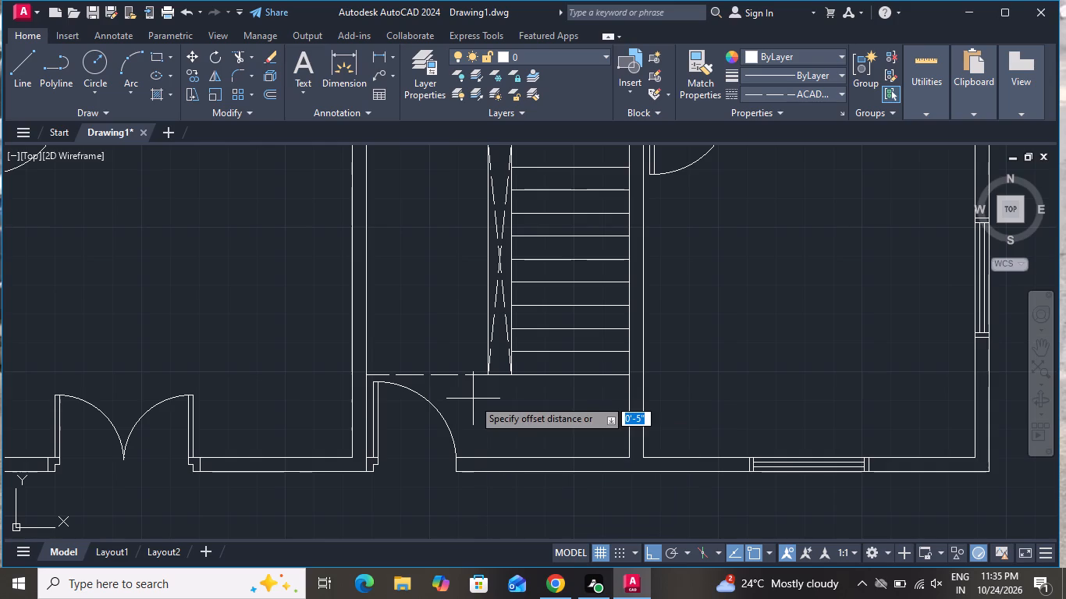
text(10)
key(shift+quotedbl)
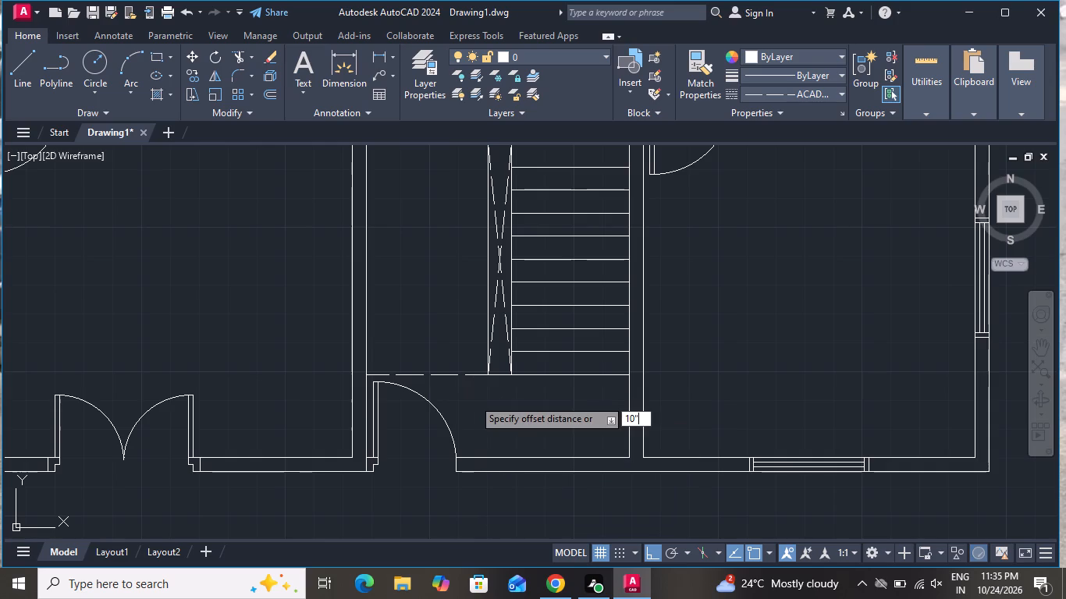
key(Return)
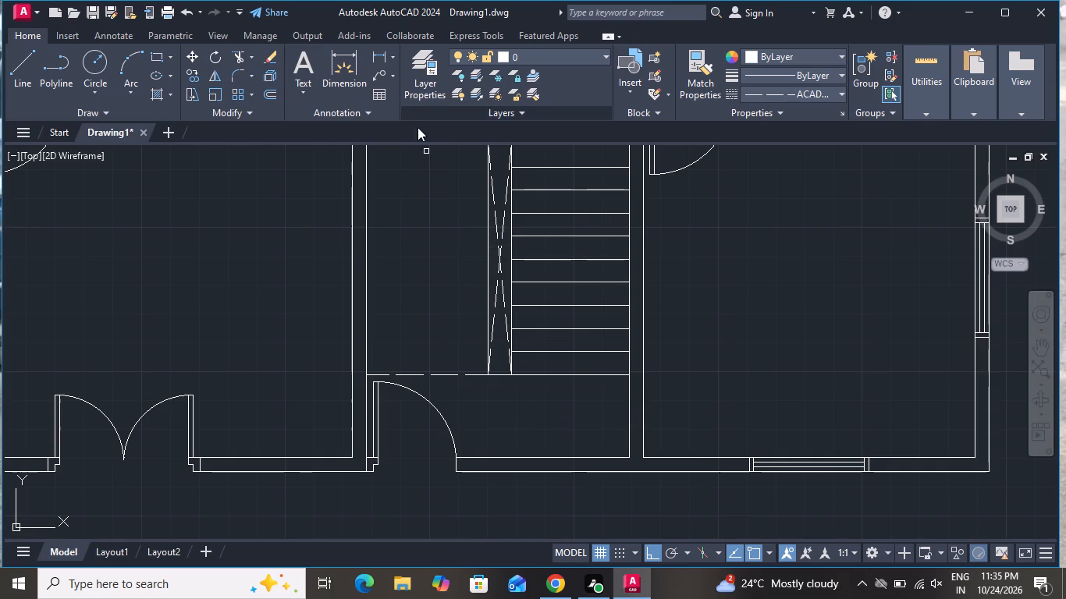
click(447, 377)
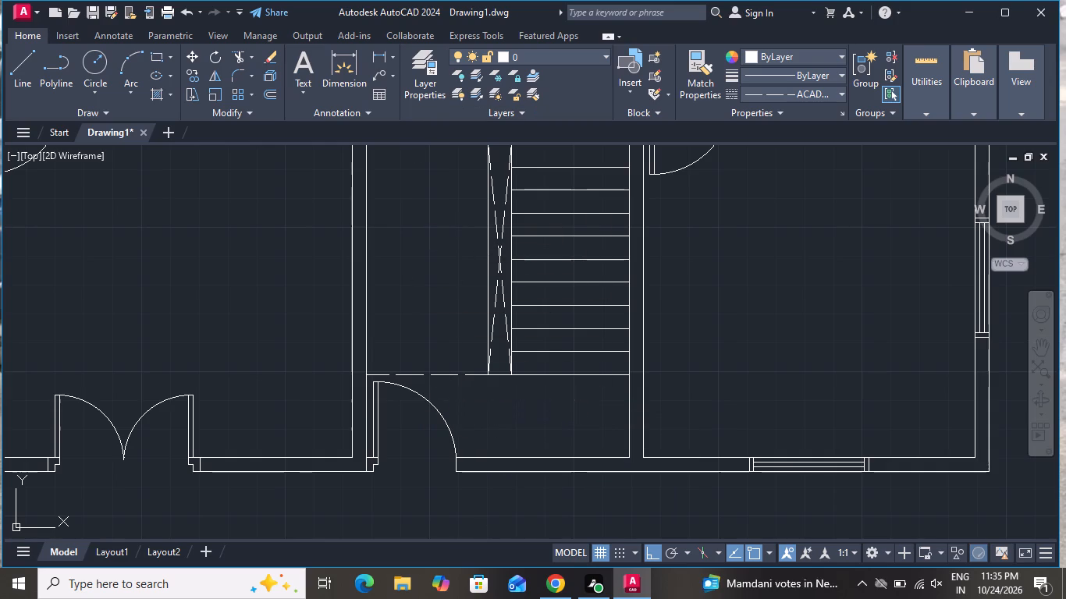
click(447, 324)
click(439, 353)
click(441, 312)
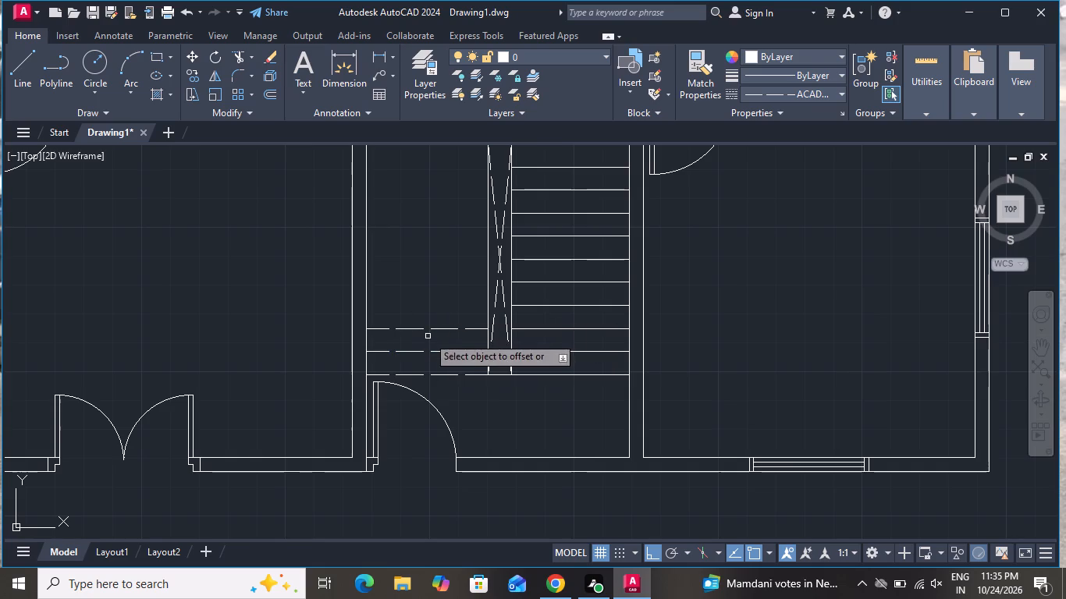
click(432, 330)
click(442, 299)
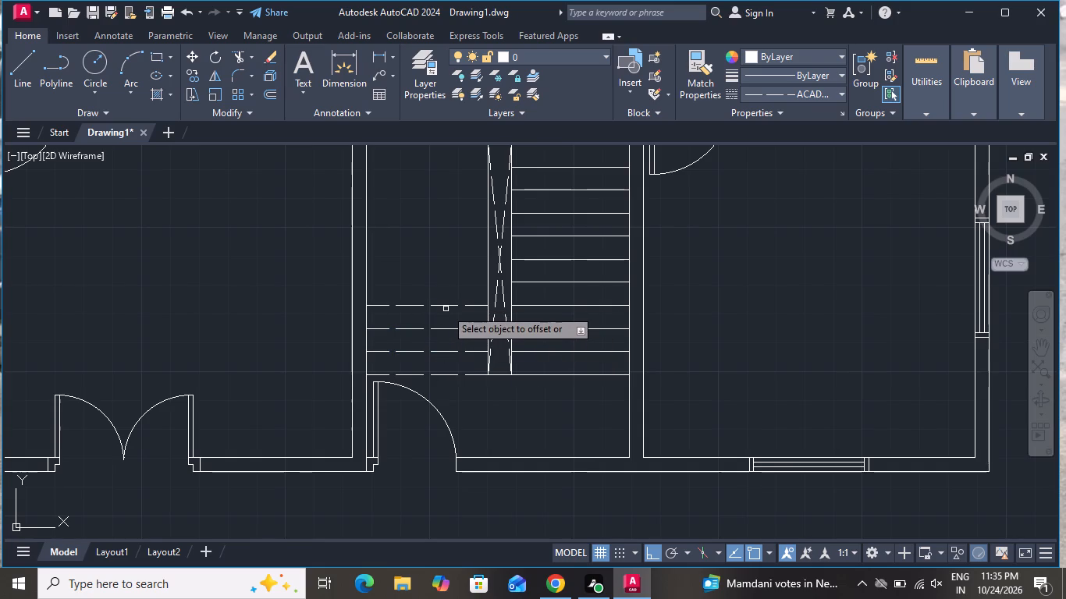
click(446, 309)
click(446, 306)
click(435, 253)
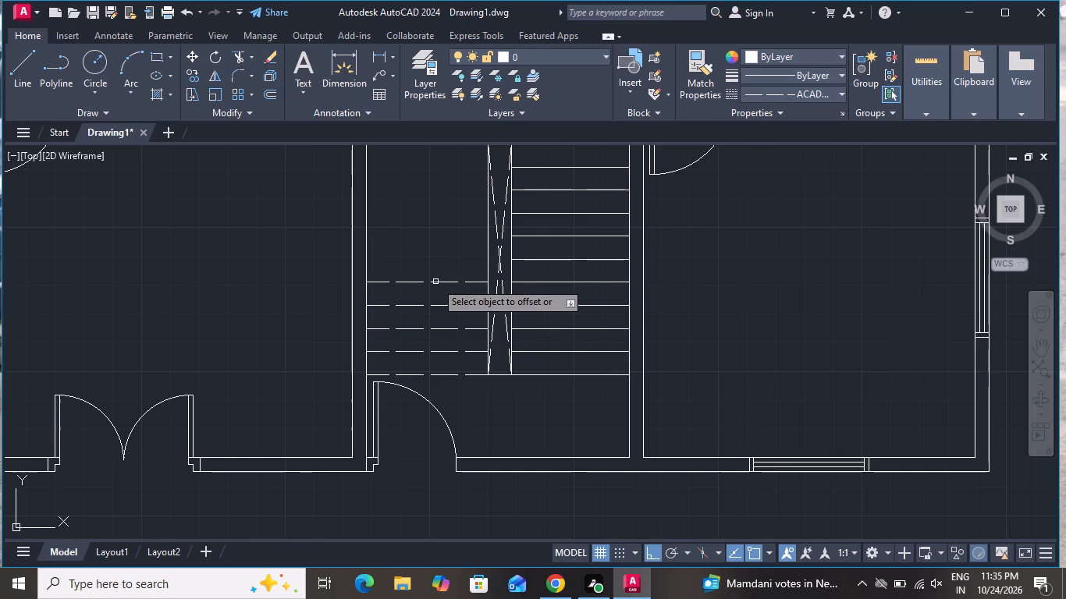
click(435, 282)
click(439, 243)
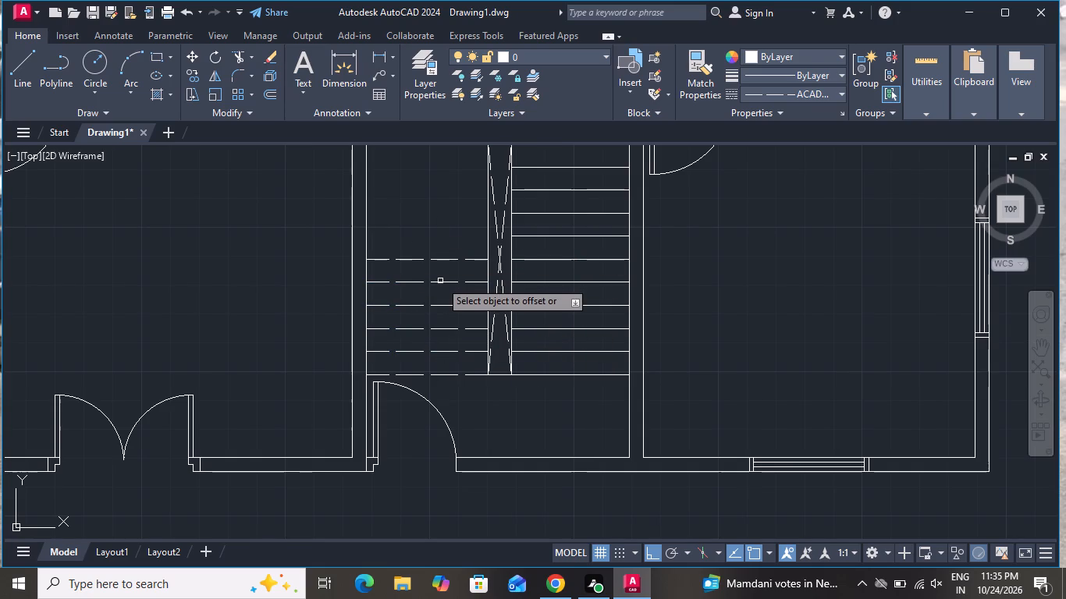
click(447, 258)
click(445, 236)
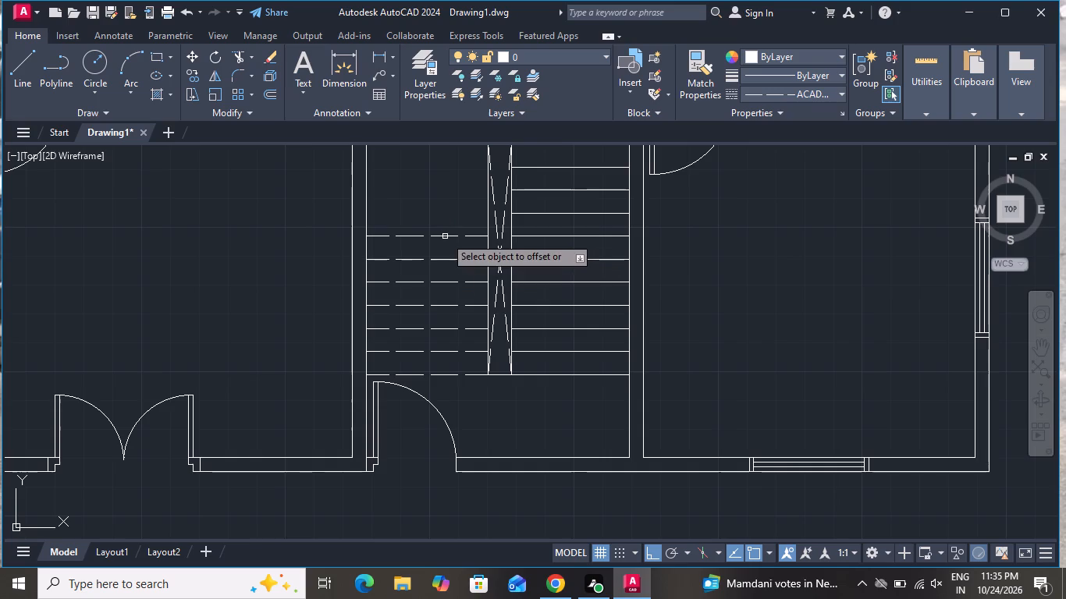
right_click(425, 207)
click(449, 230)
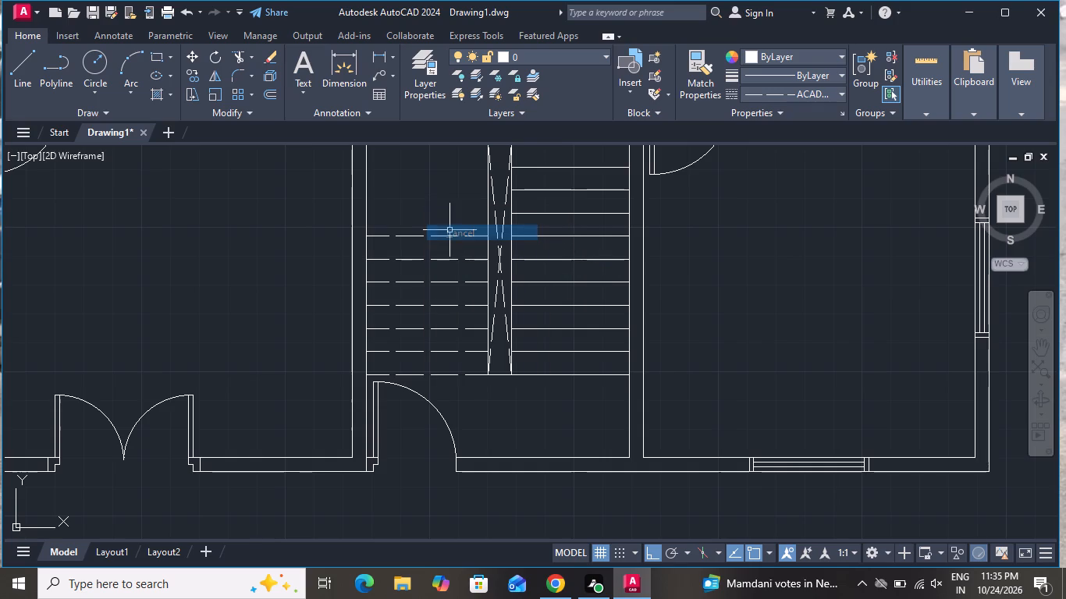
Draw a dashed line from the flight gap's southwest corner south to the stair room's south wall.
click(23, 68)
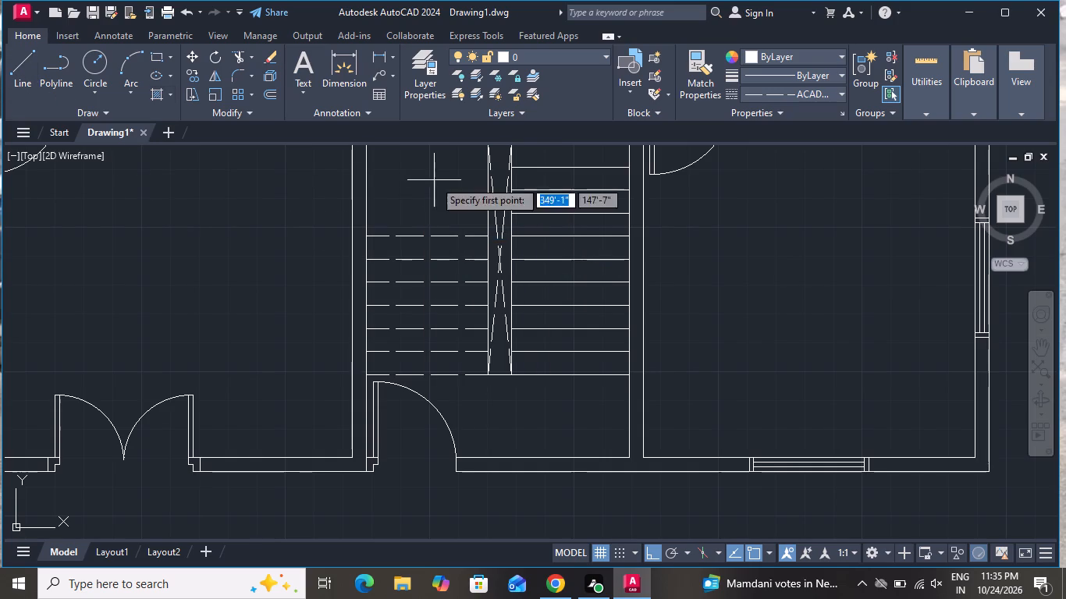
scroll(468, 389, up, 2)
click(515, 353)
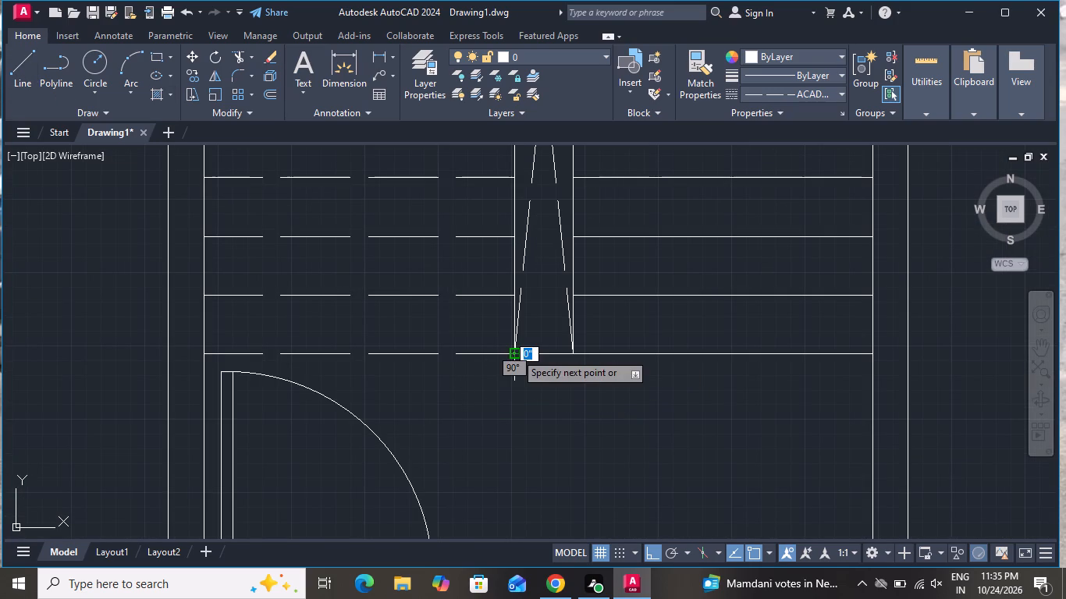
scroll(515, 353, down, 2)
scroll(517, 442, up, 3)
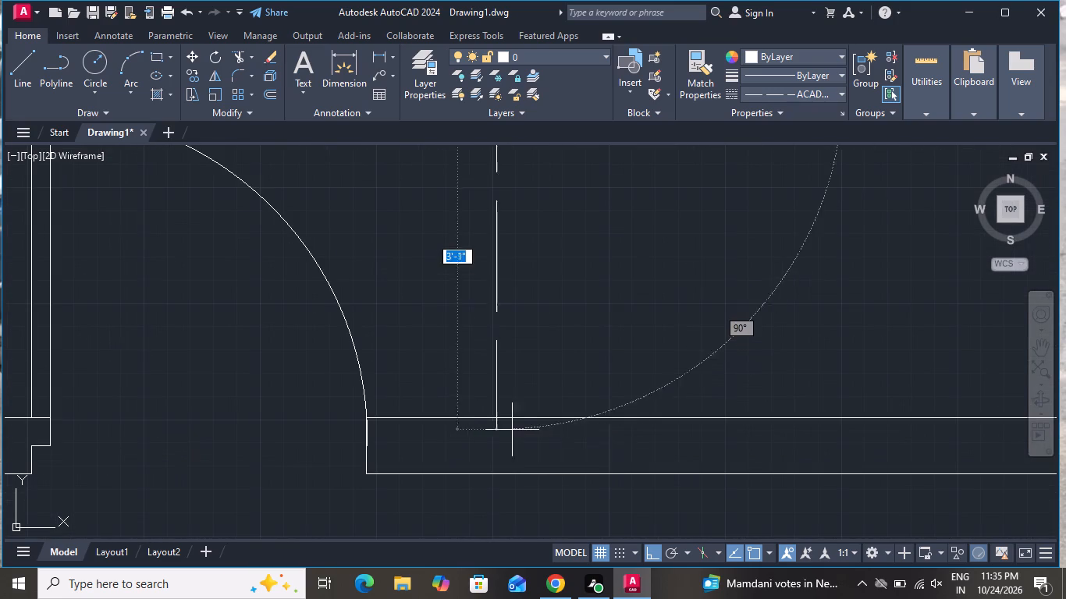
click(501, 420)
right_click(504, 420)
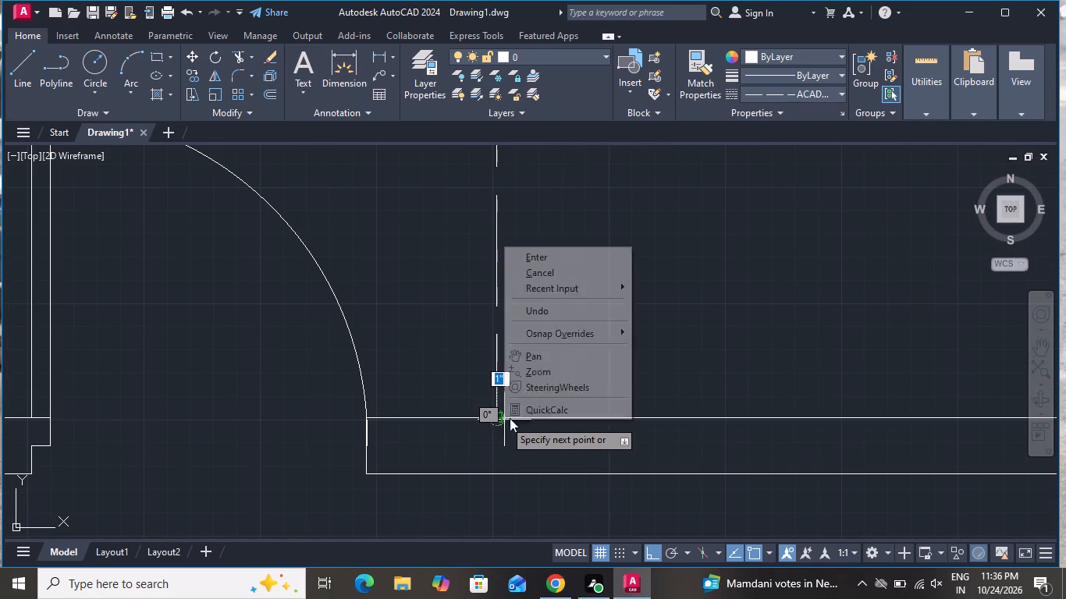
click(588, 267)
Draw a dashed line from the flight gap's southeast corner south to the stair room's south wall.
click(27, 66)
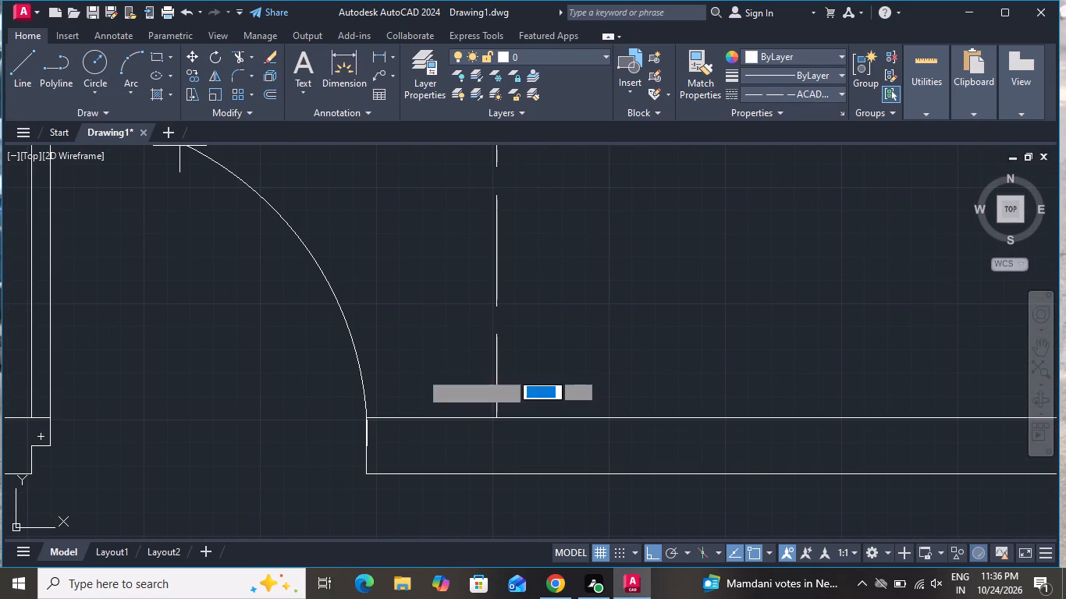
scroll(496, 420, down, 2)
click(540, 297)
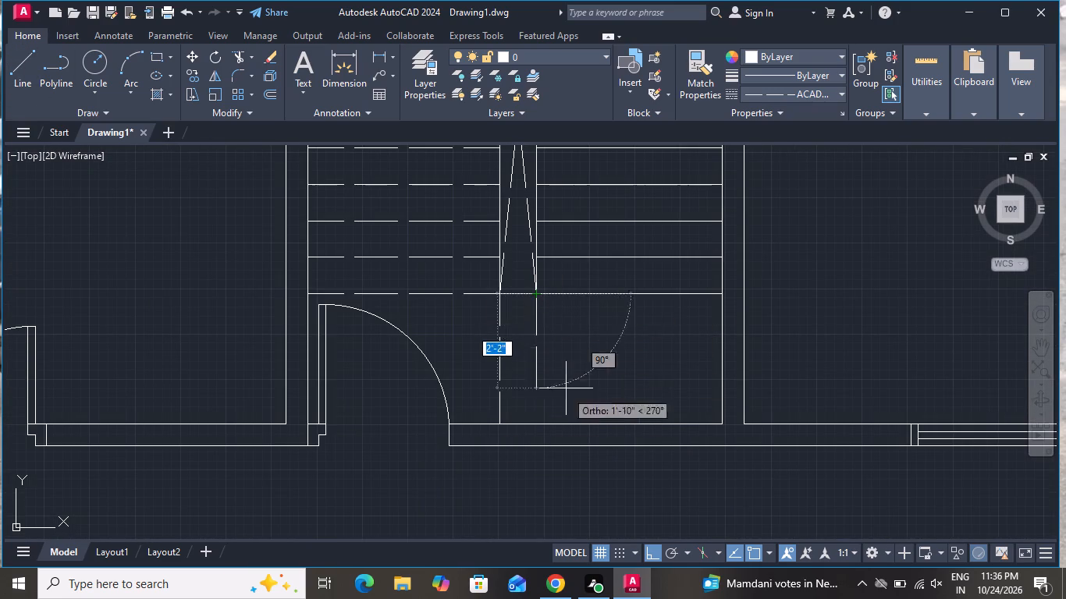
click(539, 422)
right_click(539, 423)
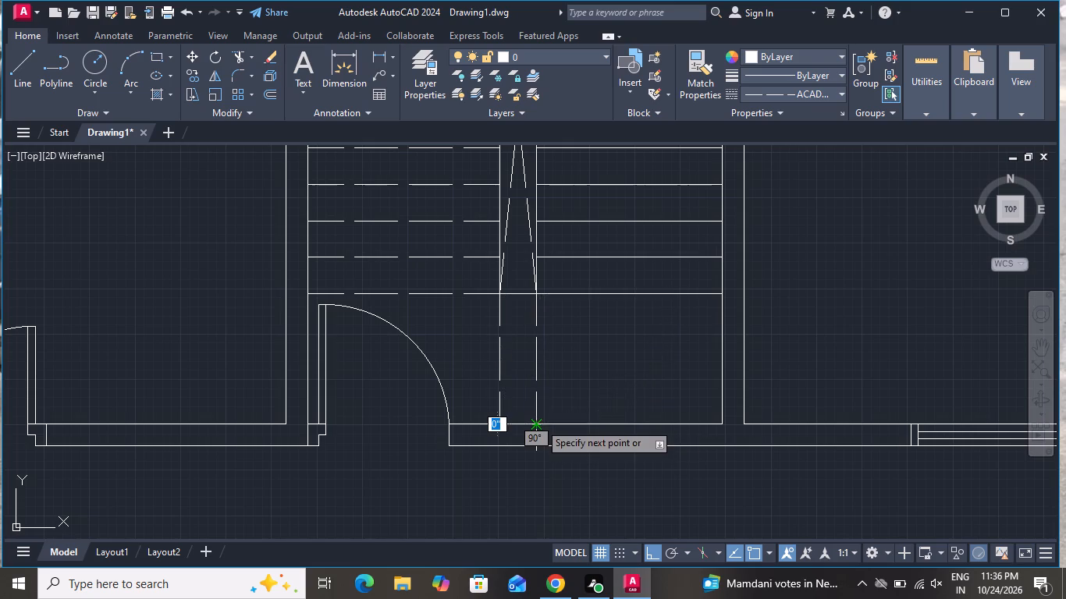
click(594, 296)
click(588, 274)
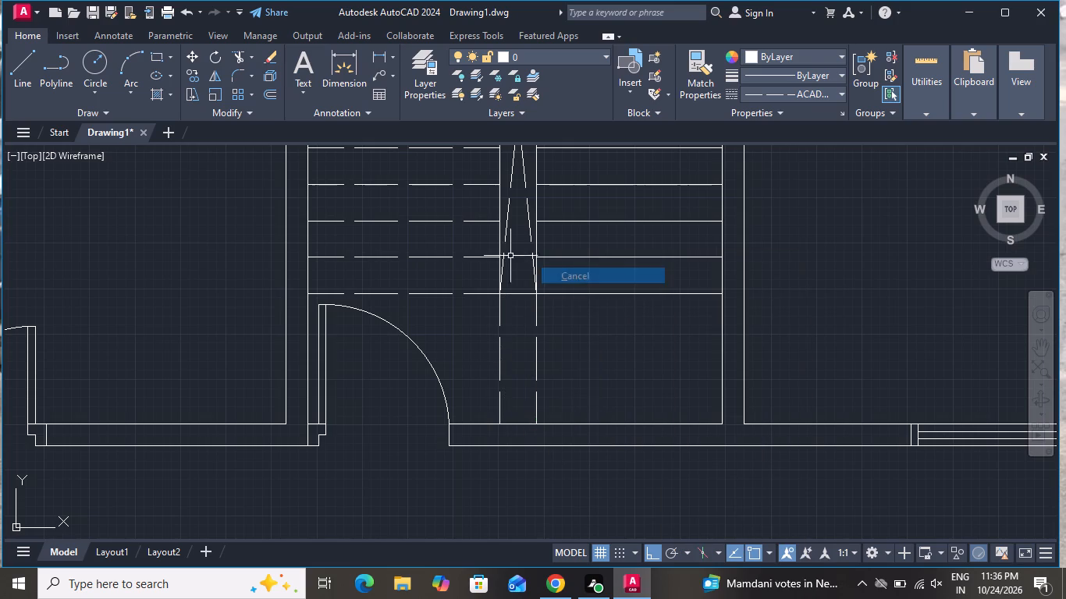
Draw a dashed line midway between the two, from the south wall north to the flight gap's southern edge.
click(19, 51)
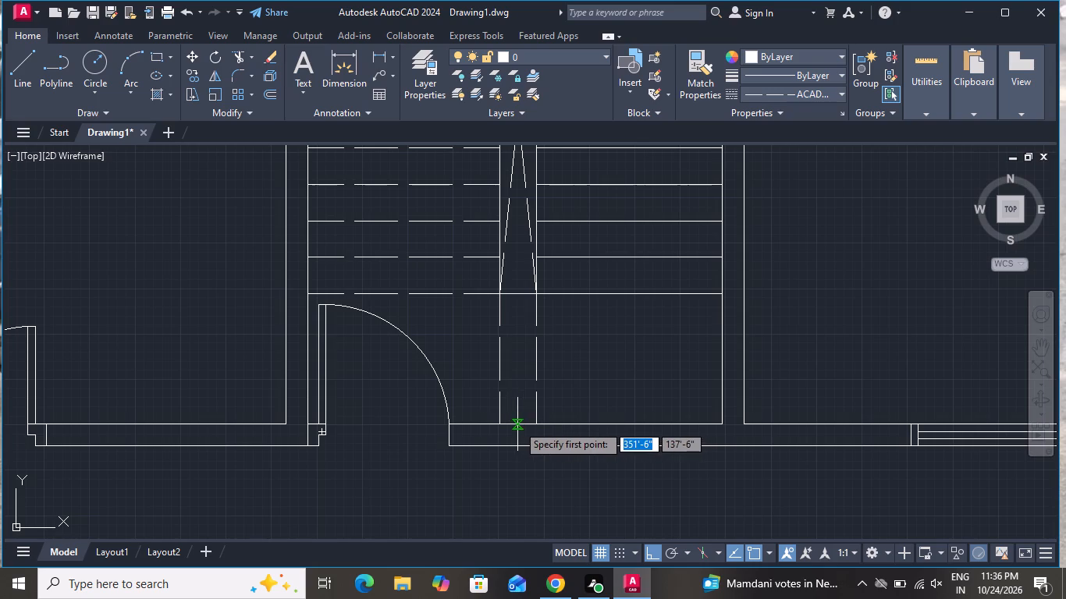
click(517, 424)
click(519, 292)
right_click(519, 292)
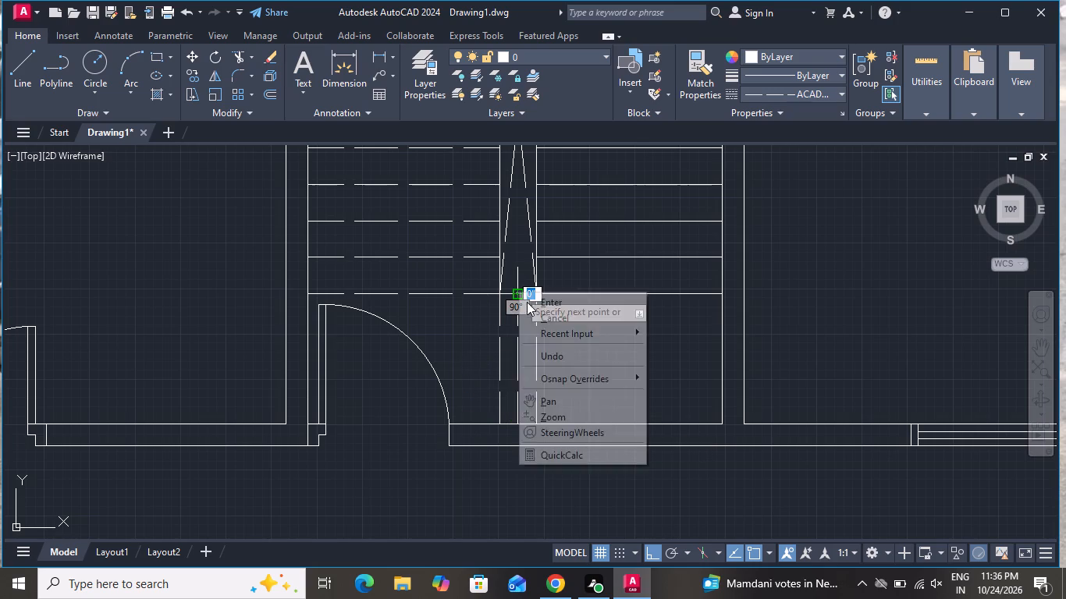
click(532, 316)
With the current linetype set to ByLayer, draw a line about 6'-9" long south from the middle of the east flight's northern edge.
scroll(648, 412, down, 3)
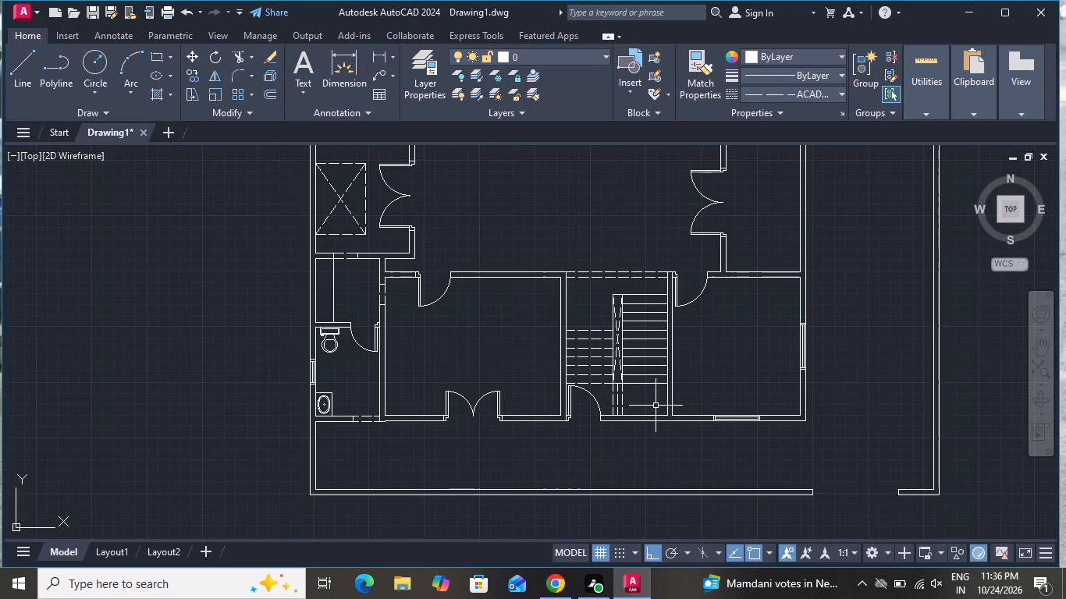
click(815, 92)
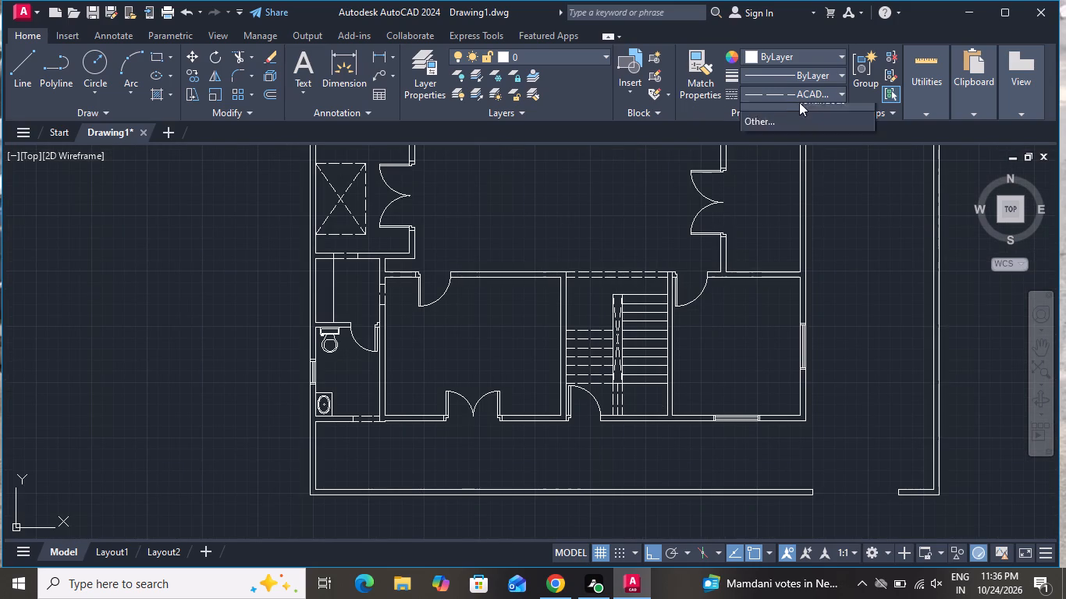
click(793, 107)
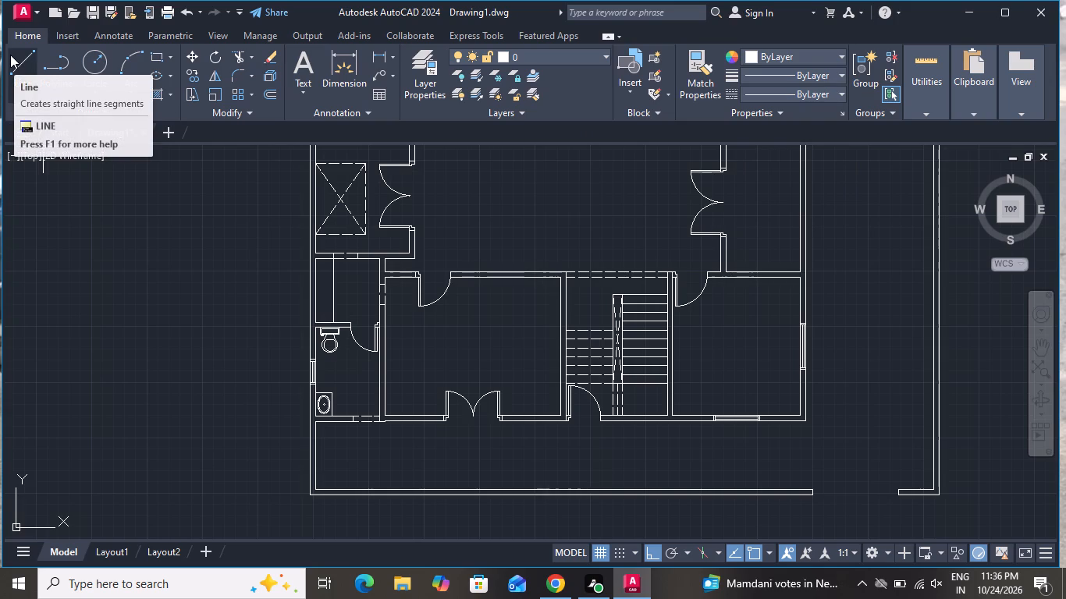
click(15, 62)
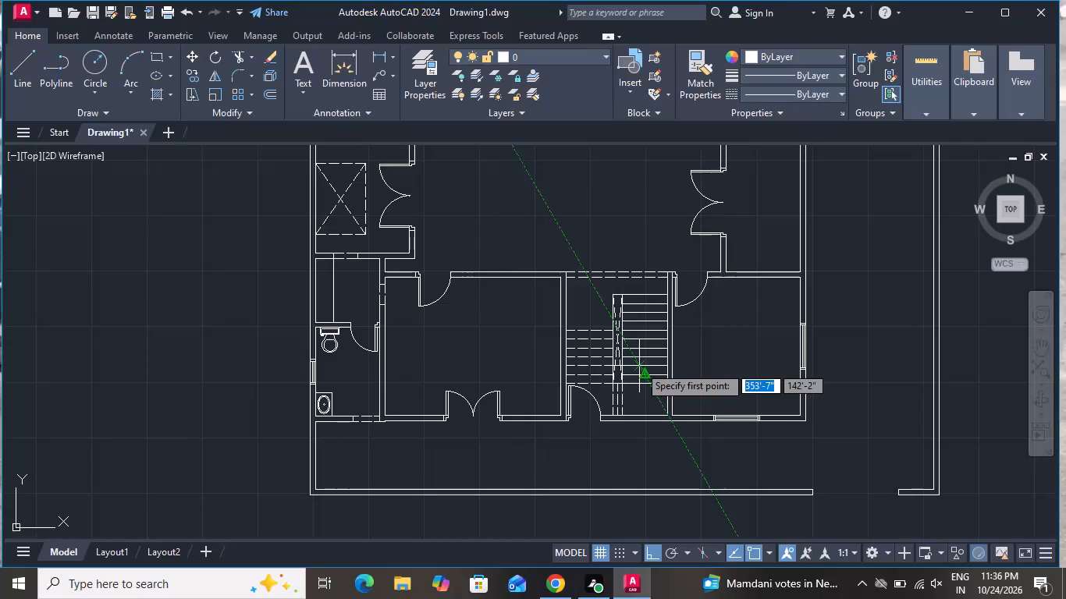
scroll(648, 381, up, 1)
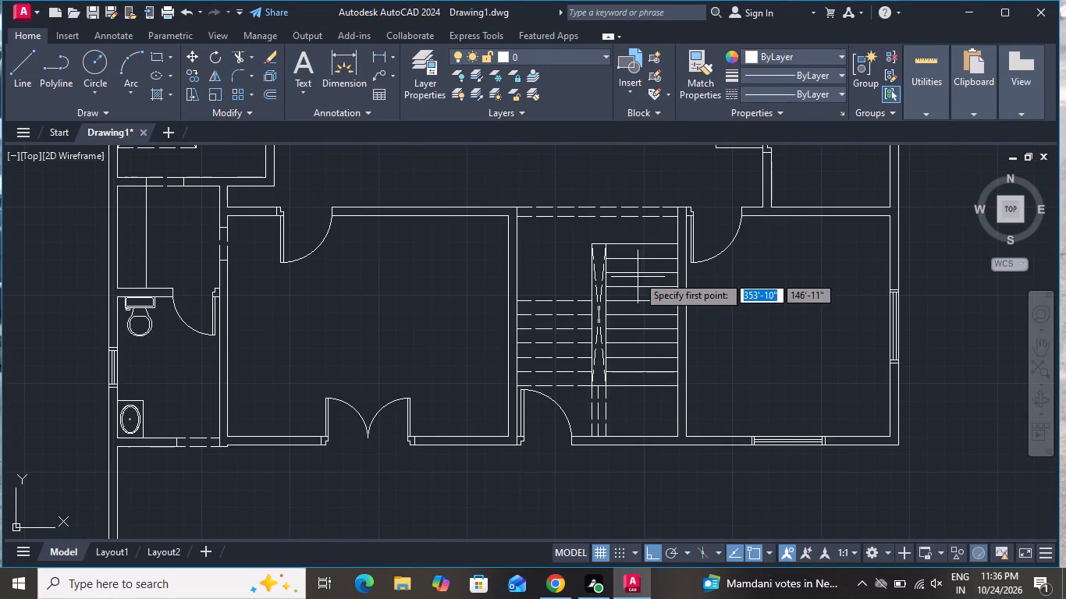
click(631, 245)
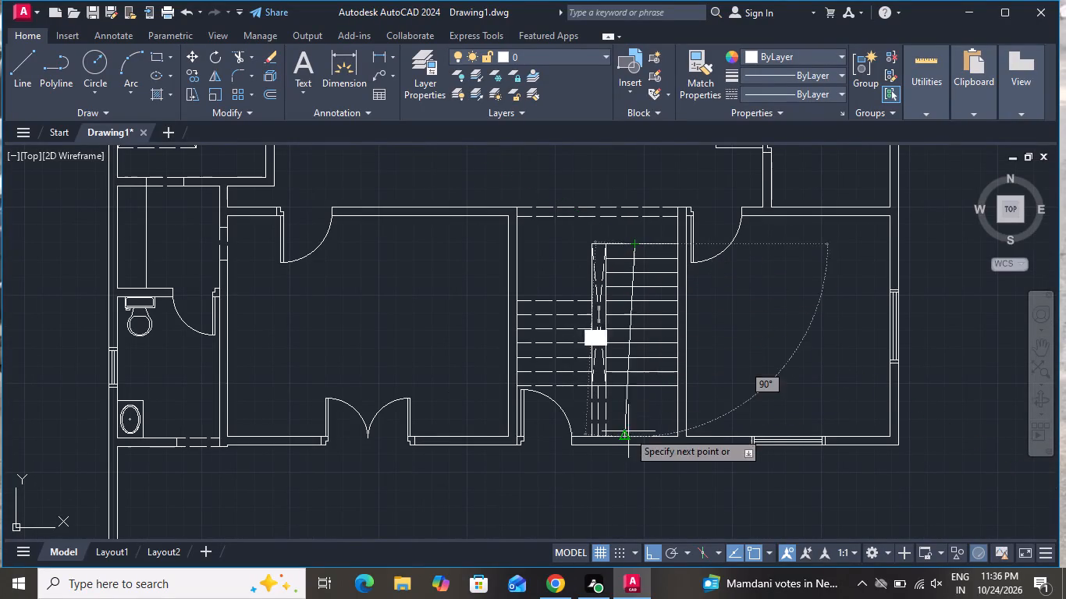
scroll(628, 425, up, 1)
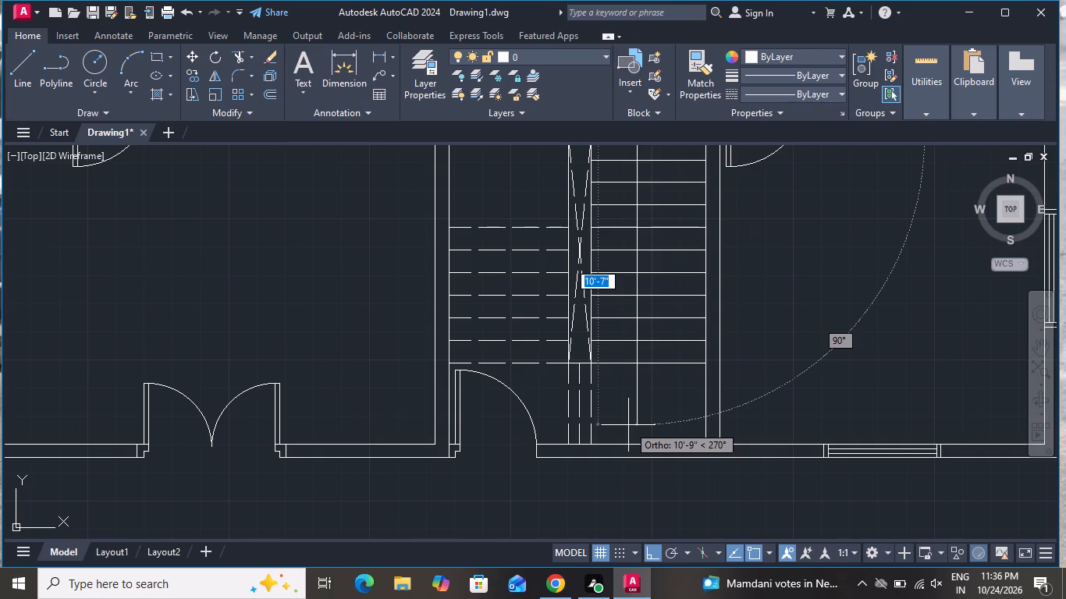
scroll(628, 425, up, 2)
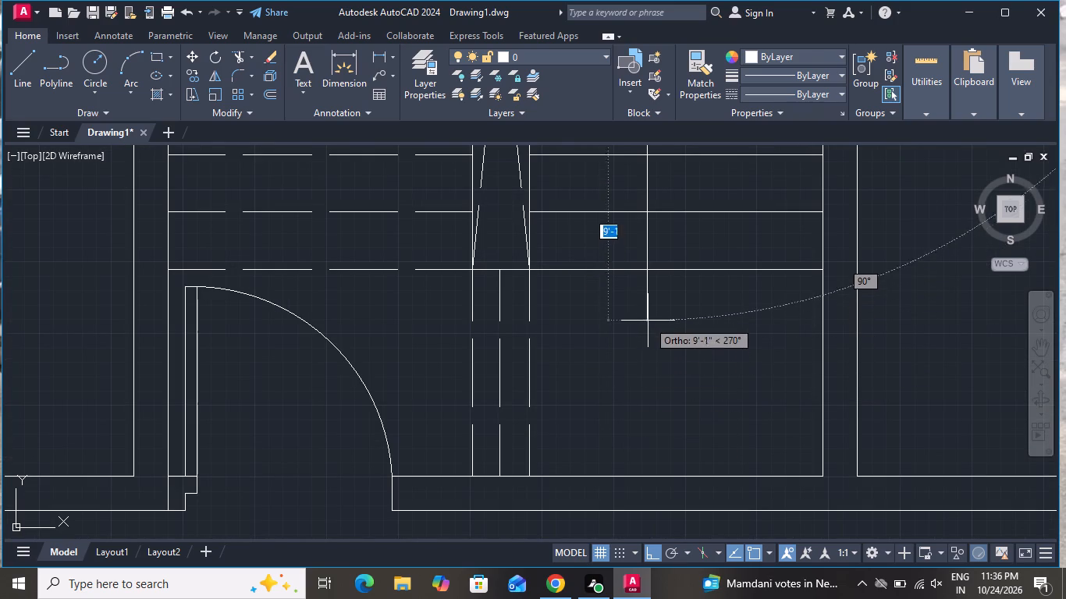
scroll(648, 315, down, 3)
scroll(648, 272, up, 3)
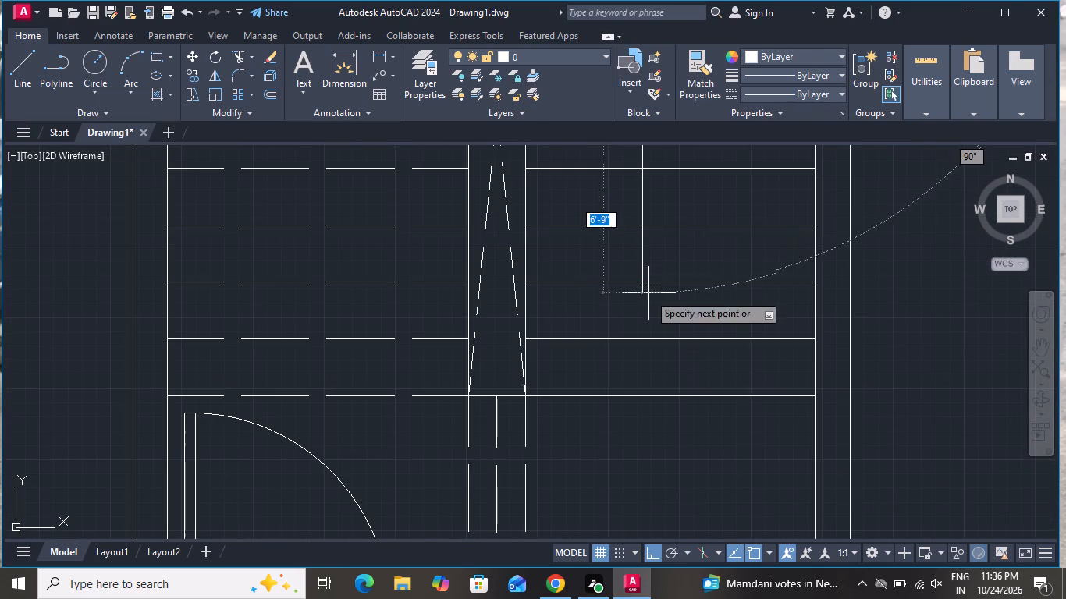
click(642, 299)
Draw a triangular arrowhead at the direction line's southern end, with its tip pointing south on the last tread line above the flight's southern edge.
click(665, 299)
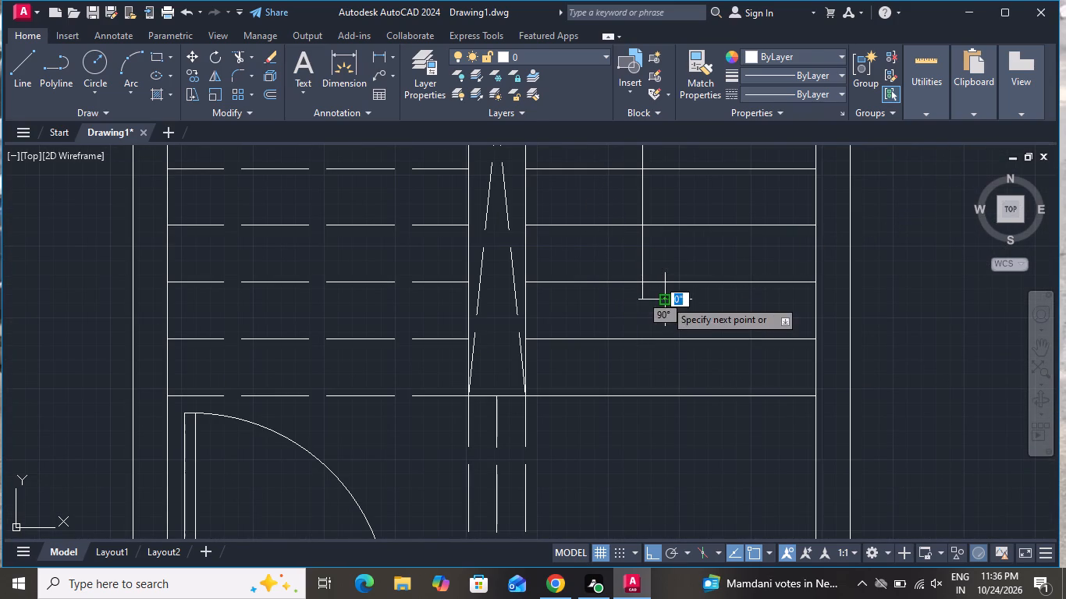
click(624, 299)
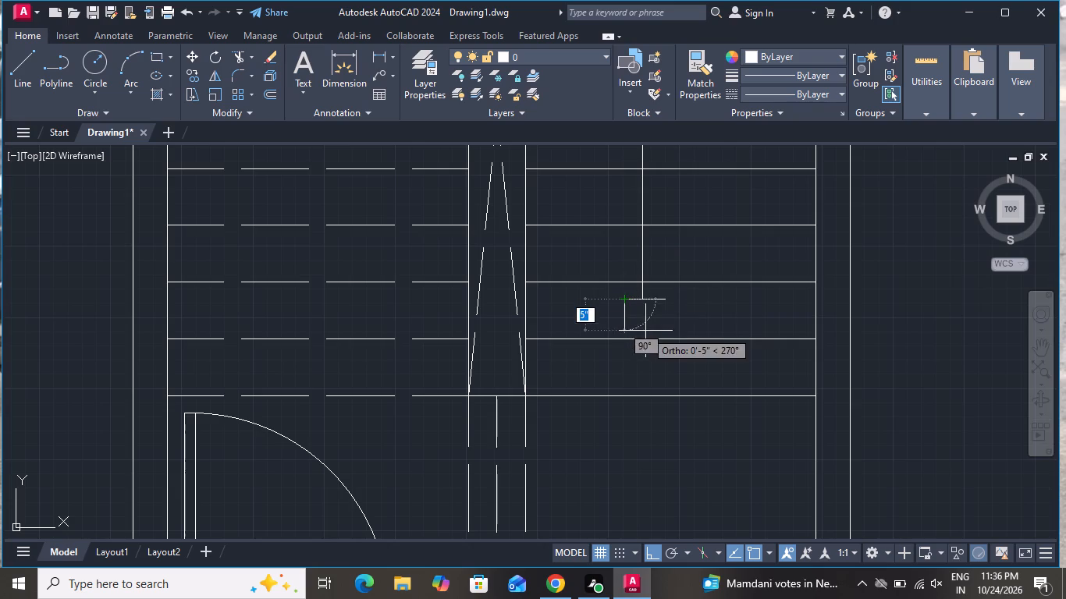
click(652, 558)
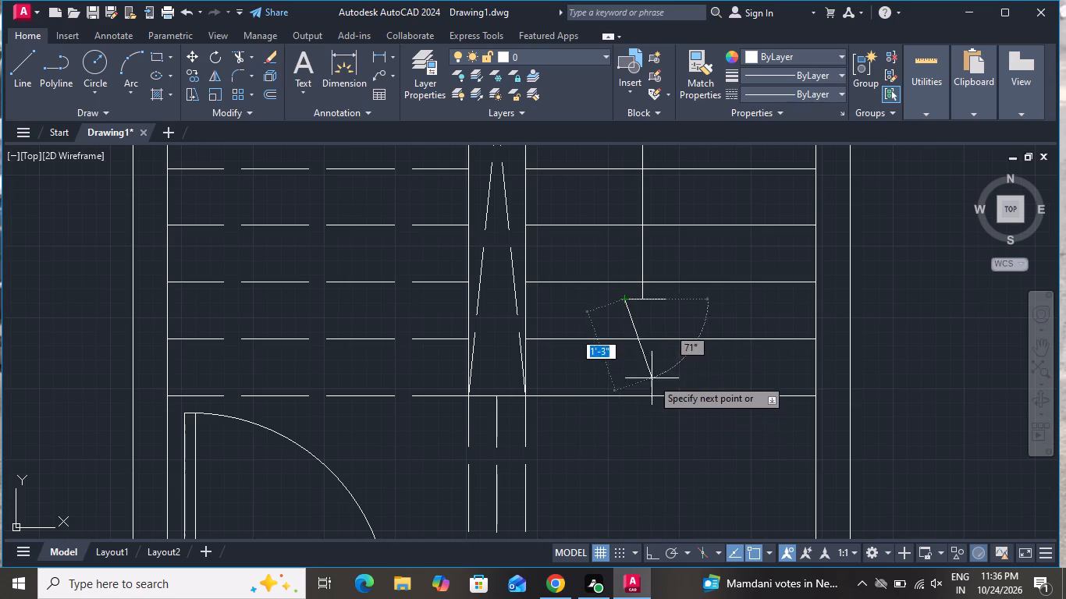
click(644, 341)
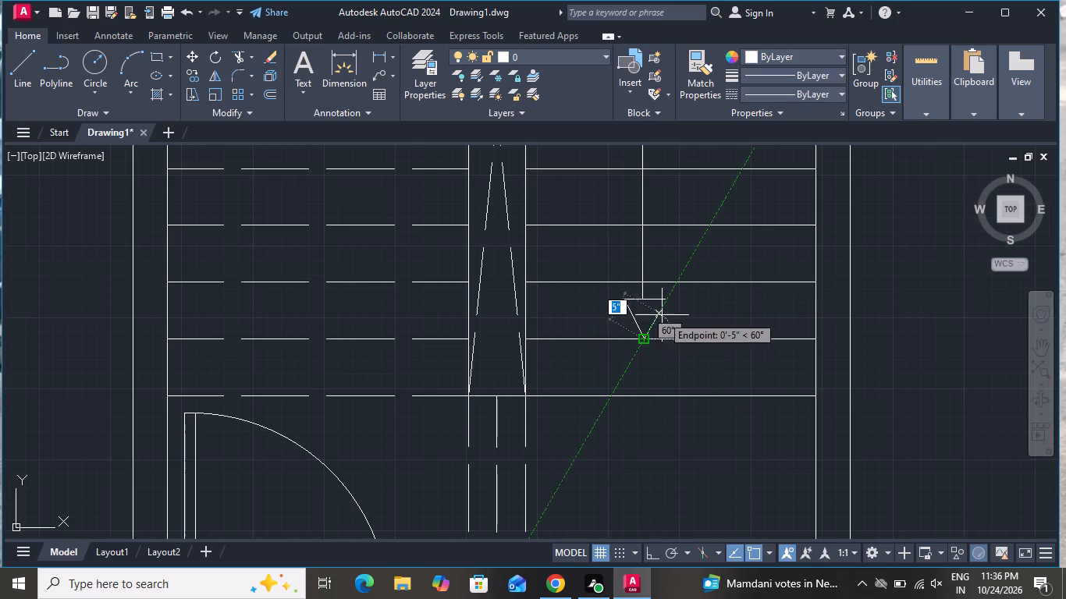
click(668, 305)
right_click(668, 305)
click(711, 326)
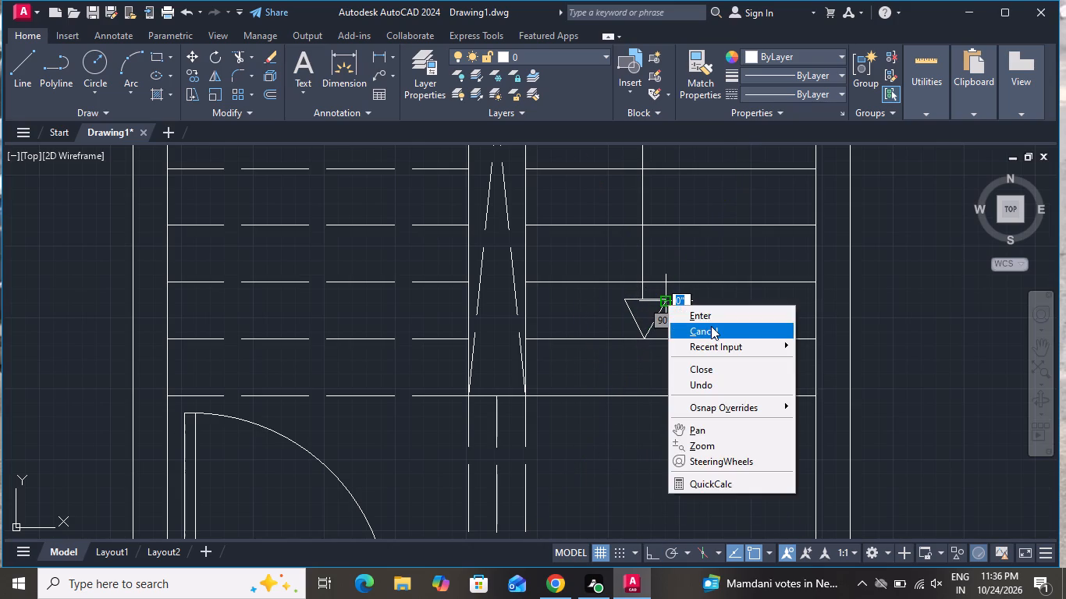
Draw a line across the south wall's thickness about 1'-11" west of the double door's west jamb line.
scroll(691, 441, down, 3)
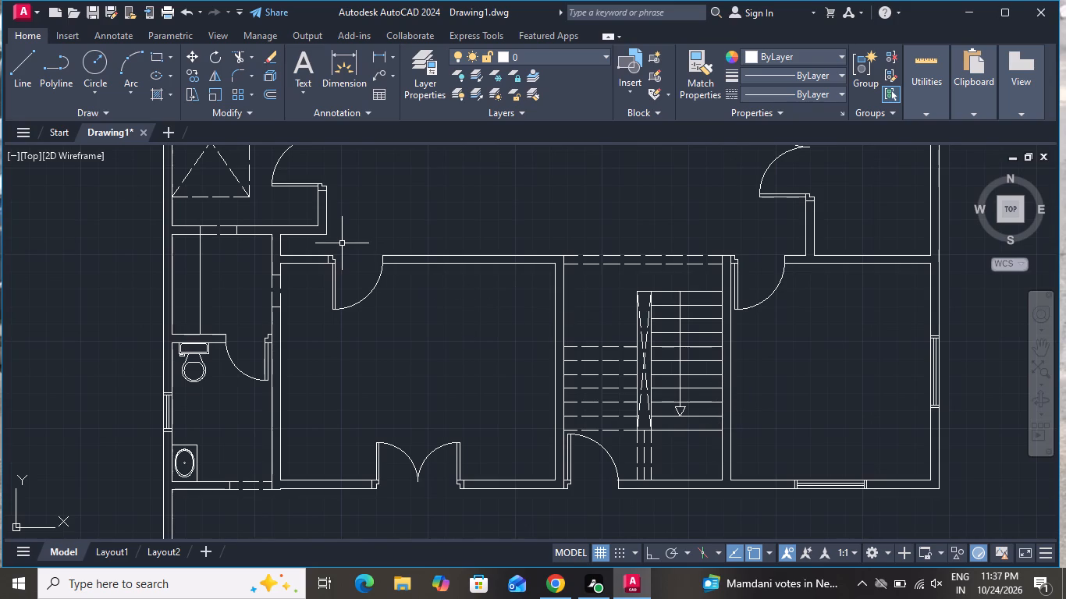
click(28, 71)
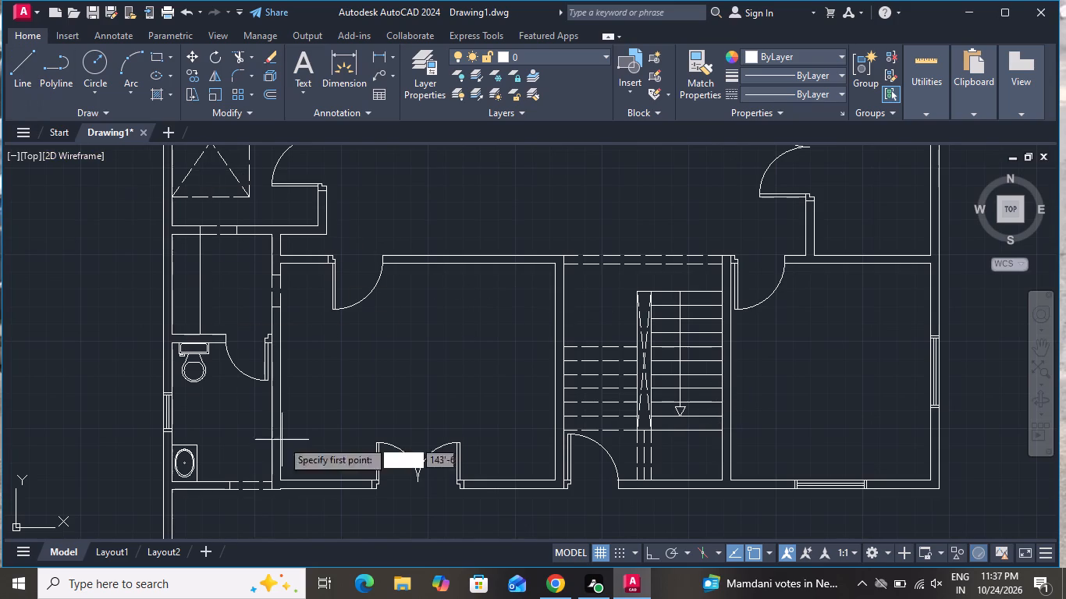
scroll(361, 502, up, 2)
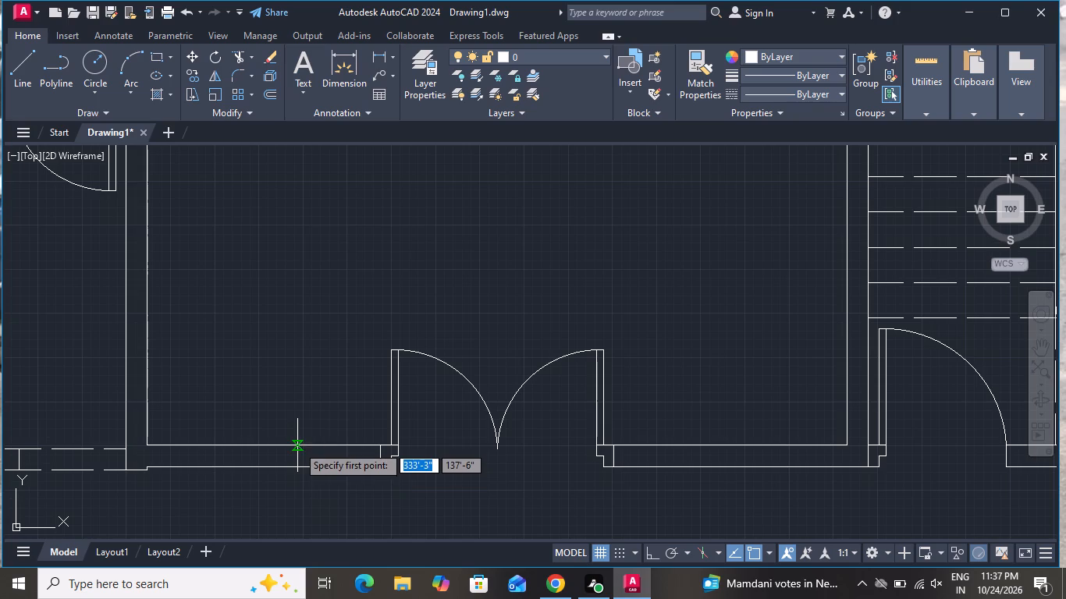
click(297, 445)
click(298, 466)
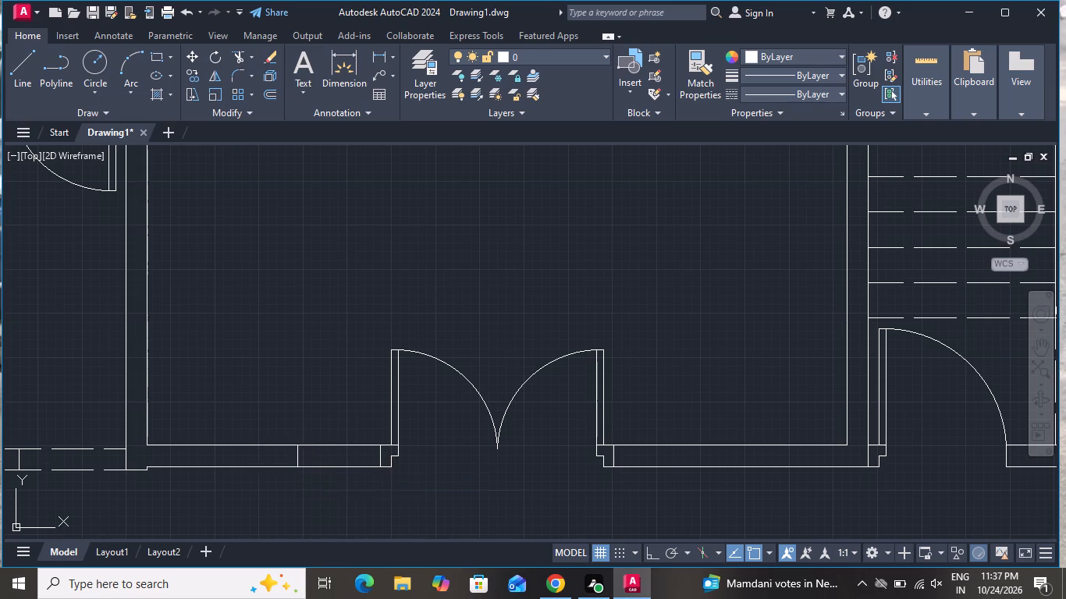
right_click(297, 466)
click(364, 321)
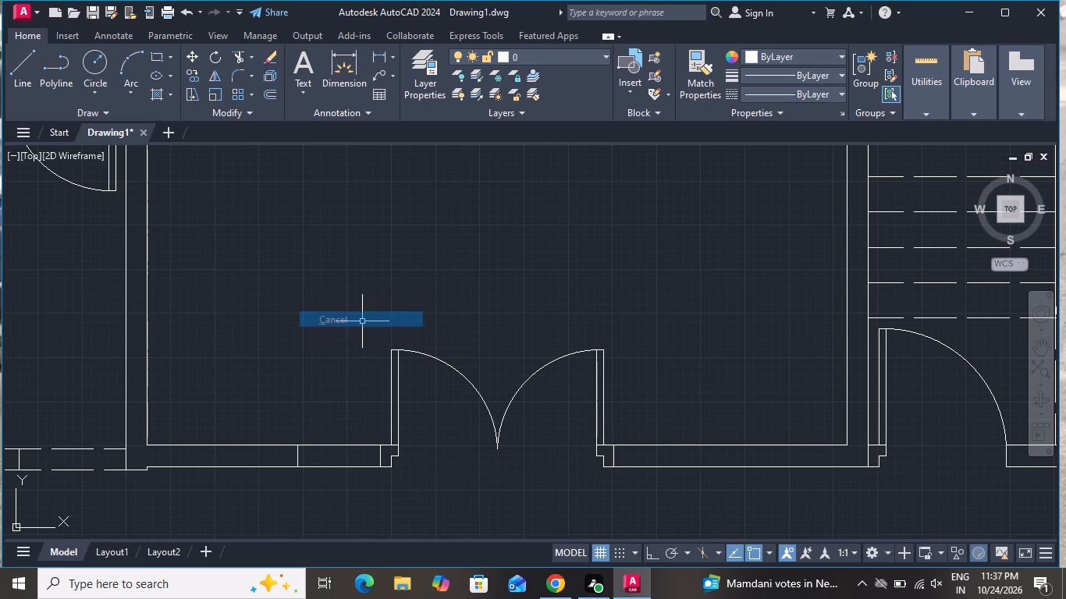
Draw a 6" line across the south wall's thickness between the double door's east jamb and the room's east wall.
click(6, 60)
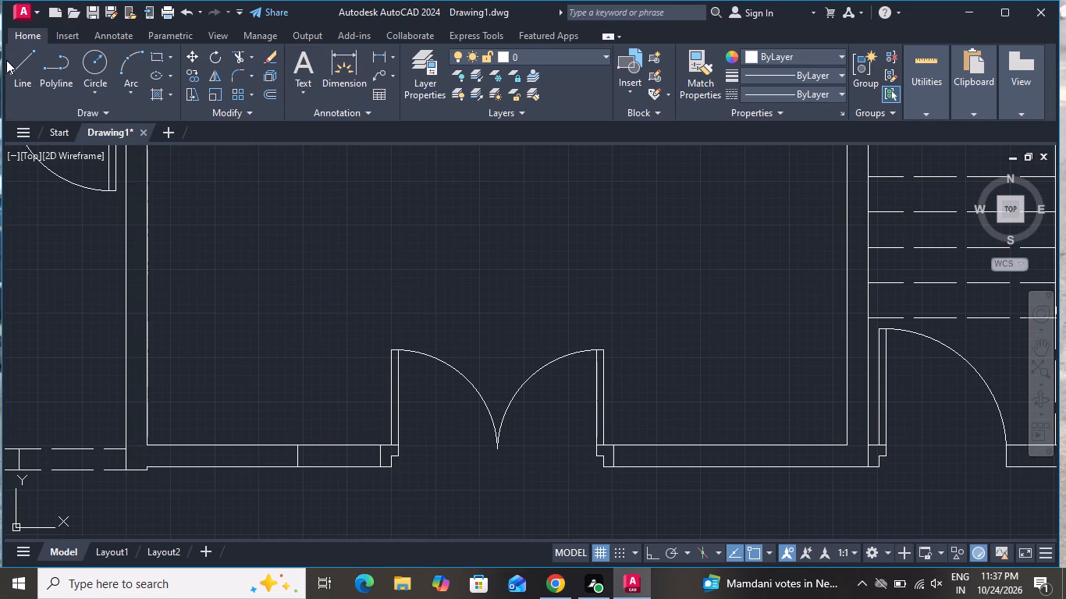
click(21, 74)
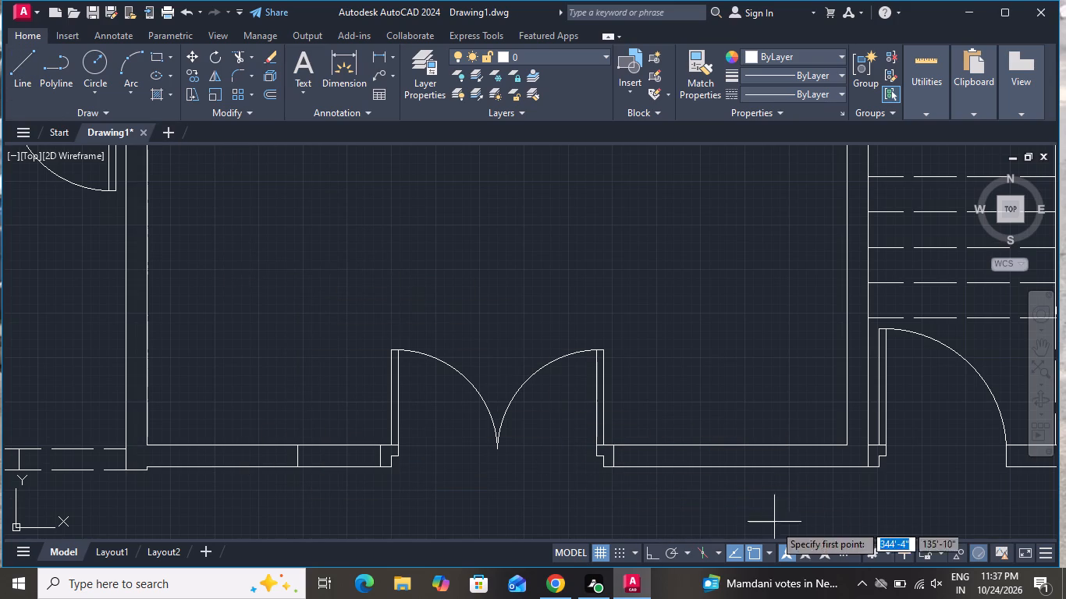
scroll(726, 487, up, 2)
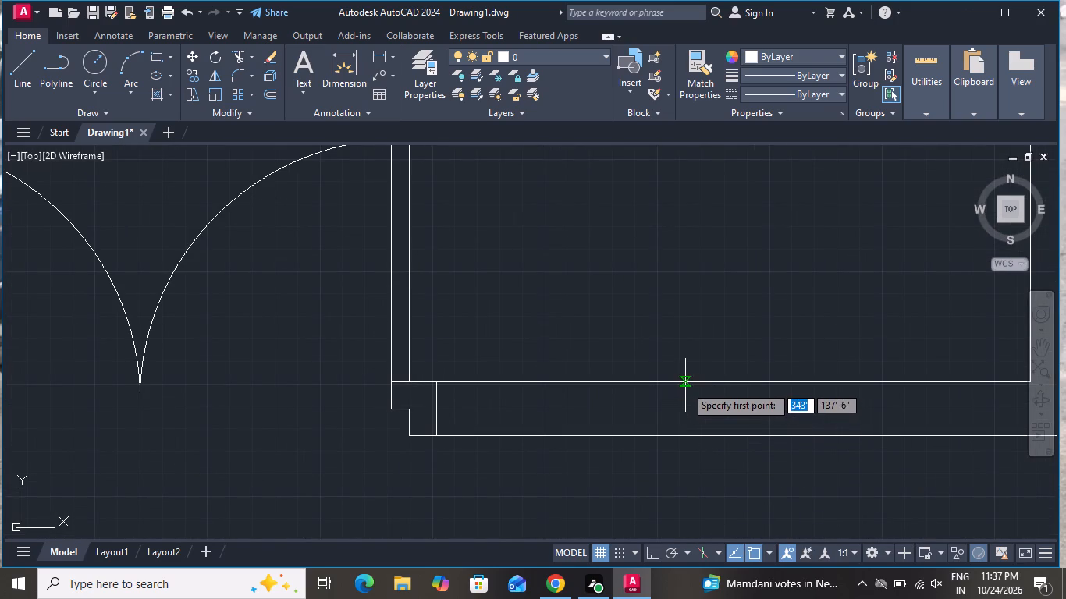
click(688, 384)
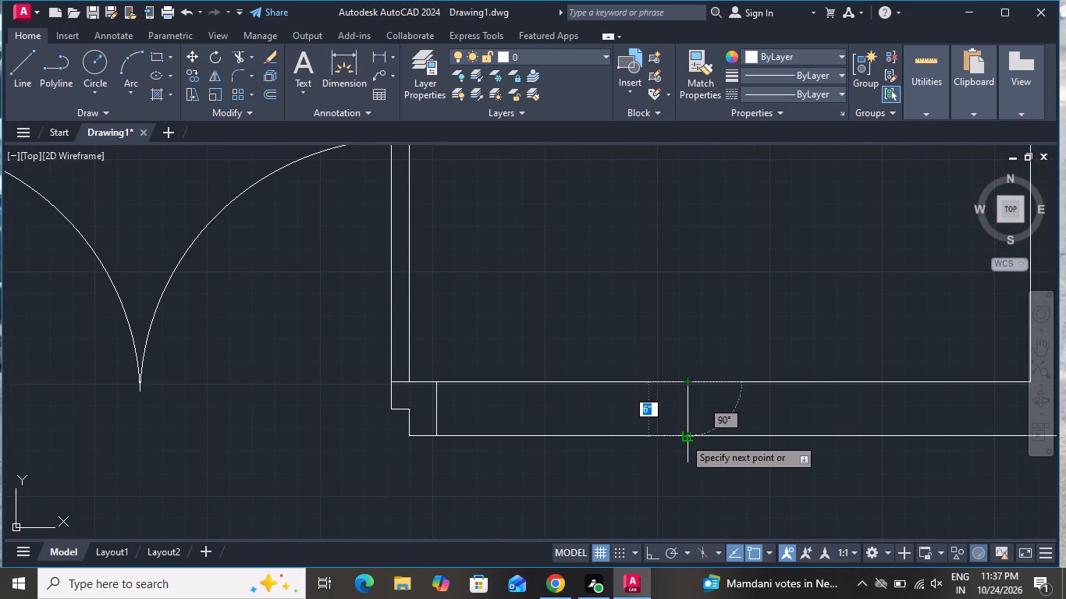
click(684, 438)
right_click(684, 438)
click(721, 296)
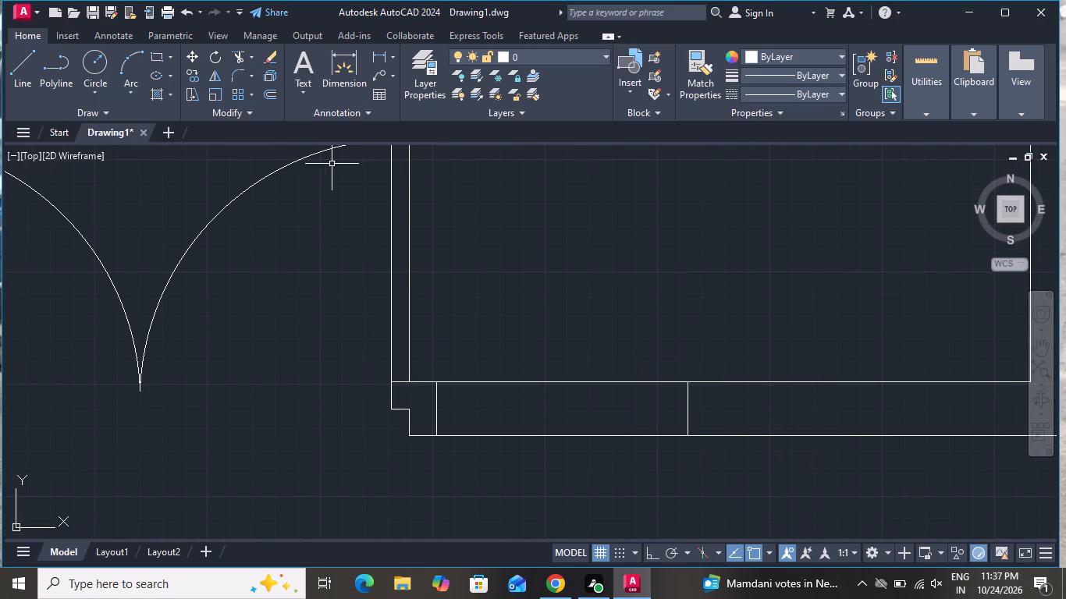
Draw a horizontal glazing line midway in the wall, from the double door's east jamb line to the new cross line.
click(24, 58)
scroll(382, 222, down, 1)
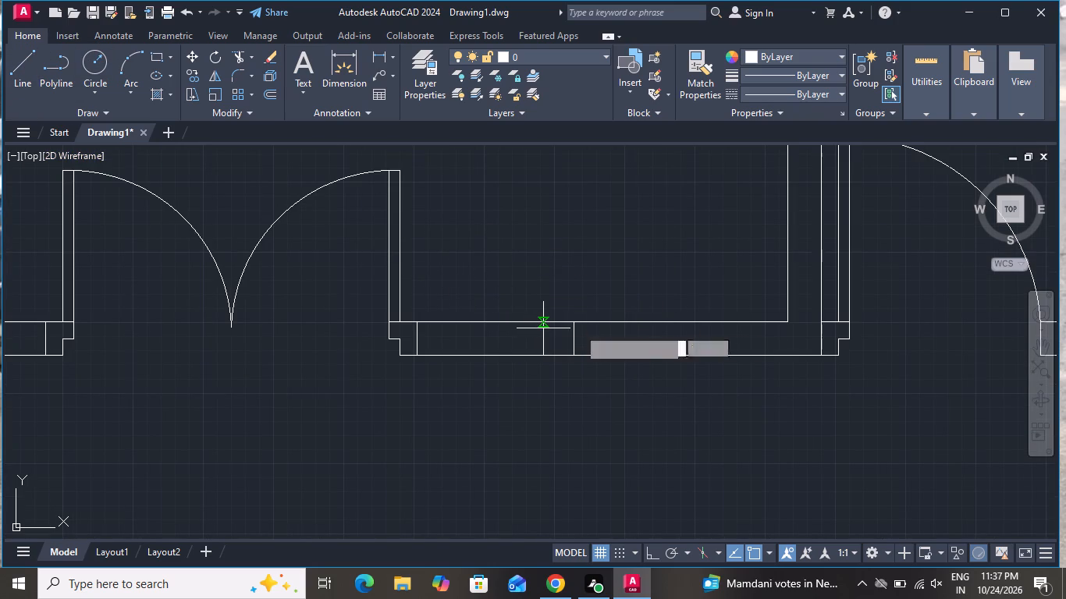
scroll(411, 342, up, 1)
click(414, 339)
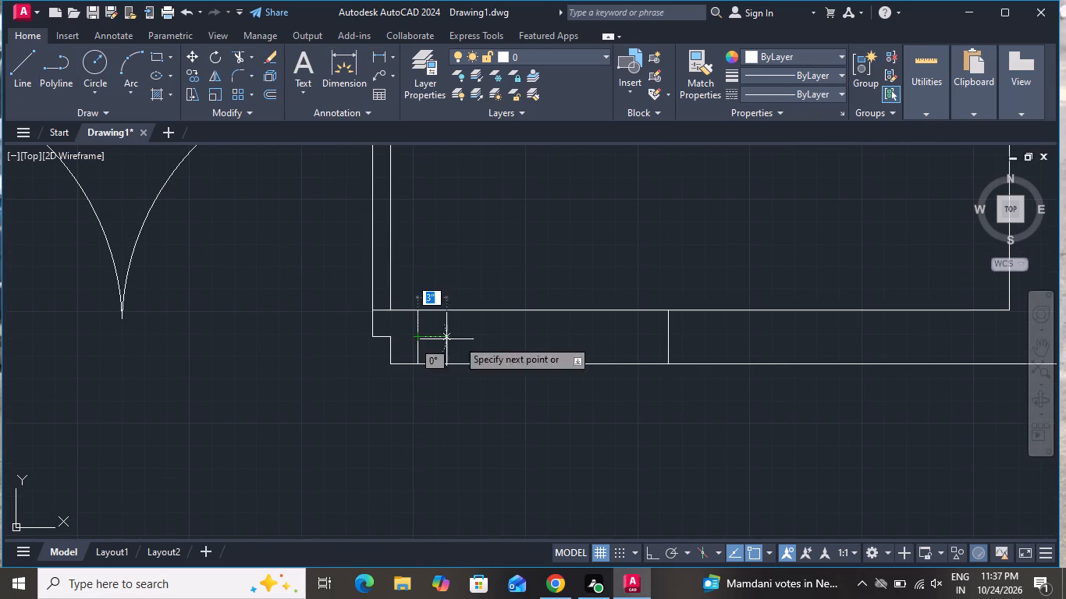
click(664, 341)
right_click(665, 341)
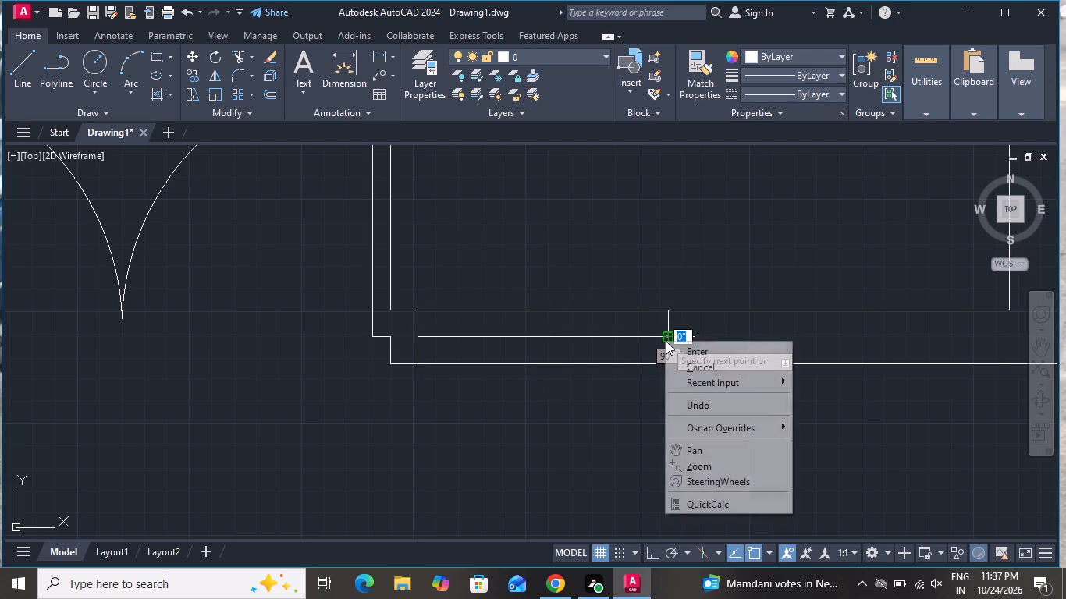
click(684, 360)
Draw a matching 1'-11" horizontal glazing line midway in the wall, from the west cross line to the double door's west jamb line.
click(21, 62)
scroll(406, 303, down, 1)
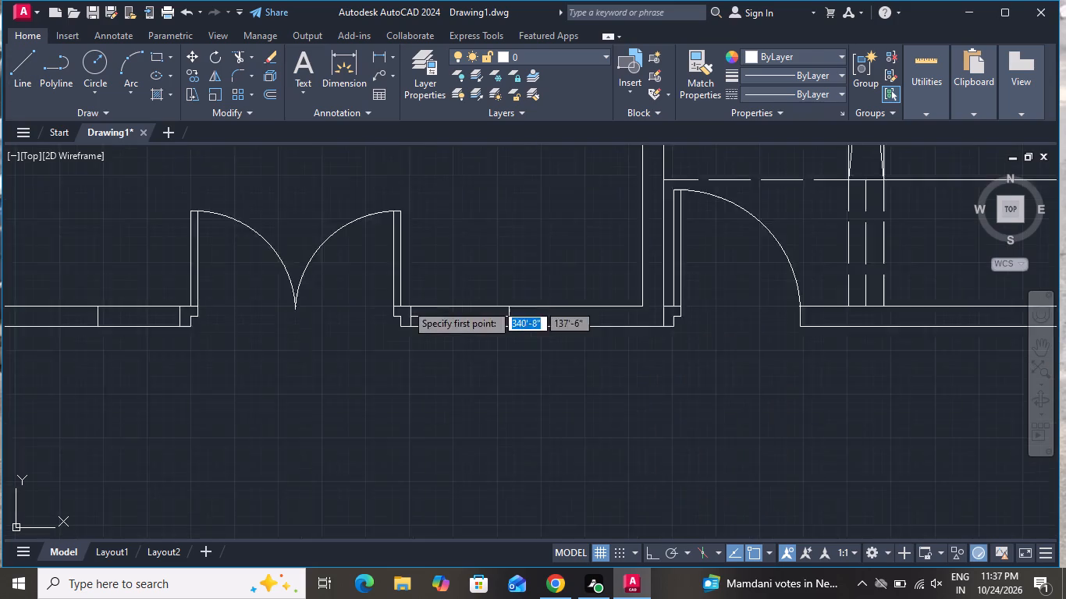
scroll(411, 303, down, 3)
scroll(304, 309, up, 4)
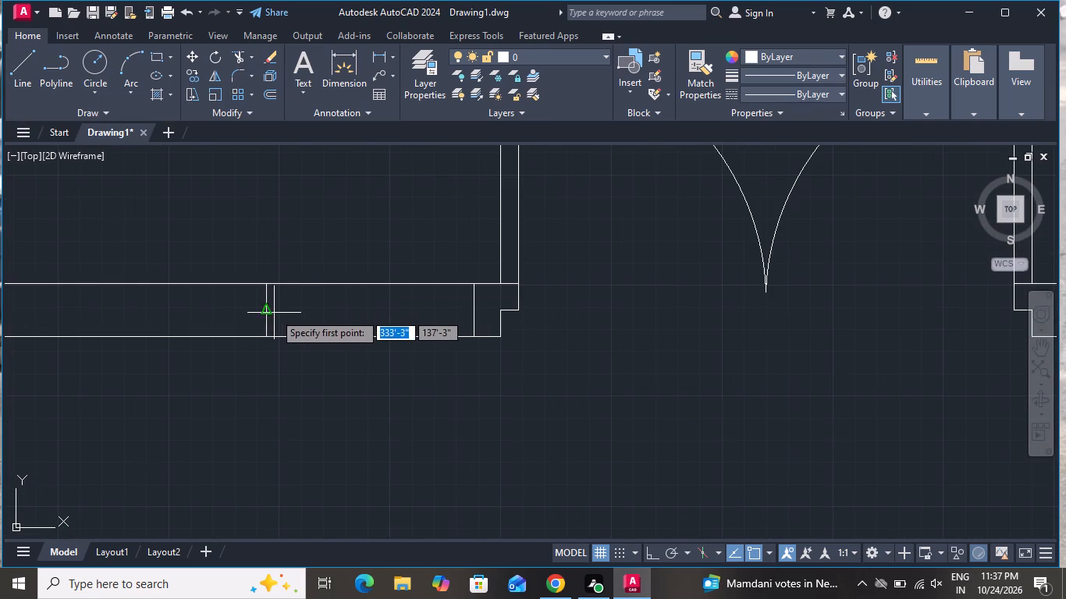
click(263, 309)
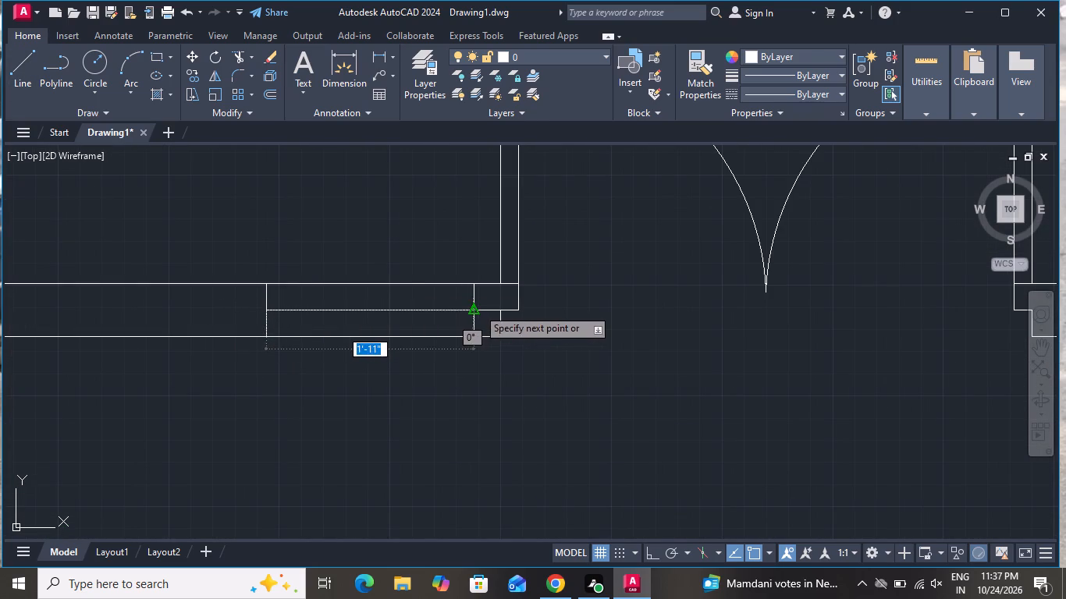
click(478, 308)
right_click(476, 310)
click(499, 329)
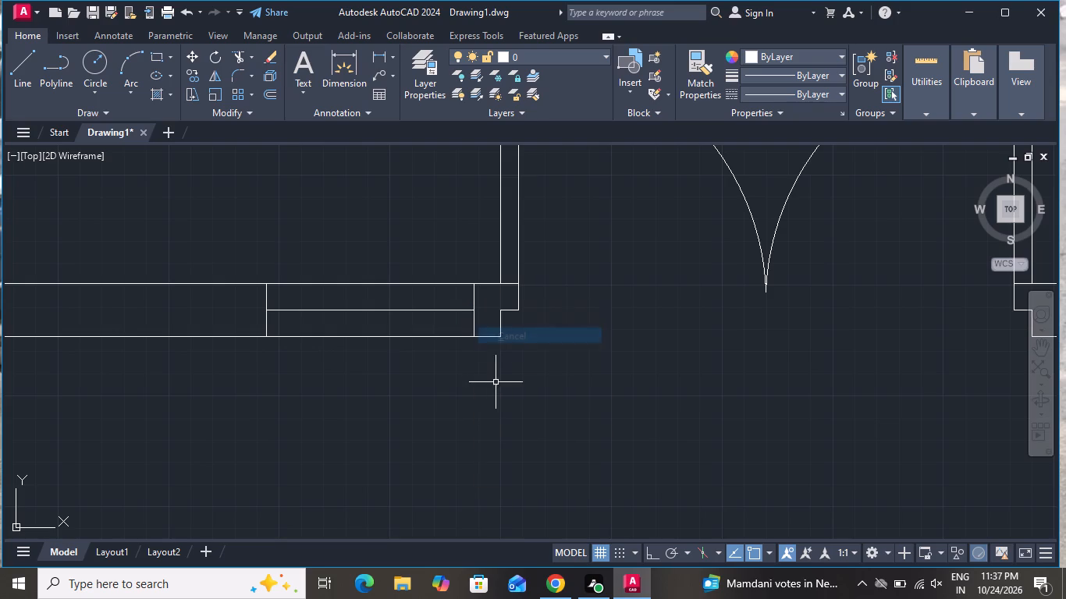
Draw a three-sided outline about 11'-1" wide outside the double door, starting and ending on the south wall's outer face, with Ortho on for its last two sides.
scroll(496, 384, down, 3)
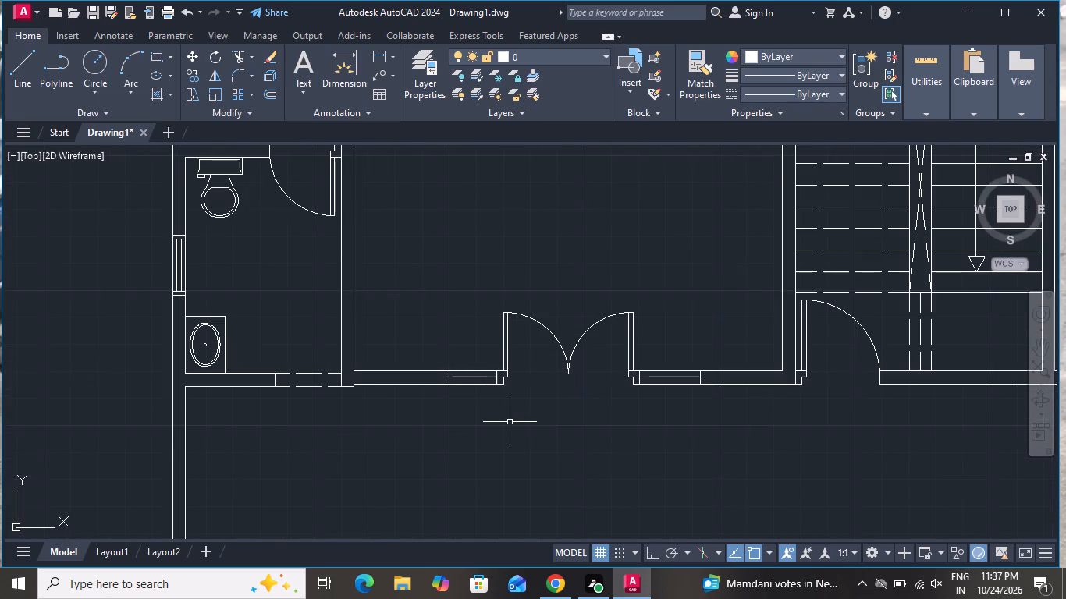
scroll(510, 422, down, 1)
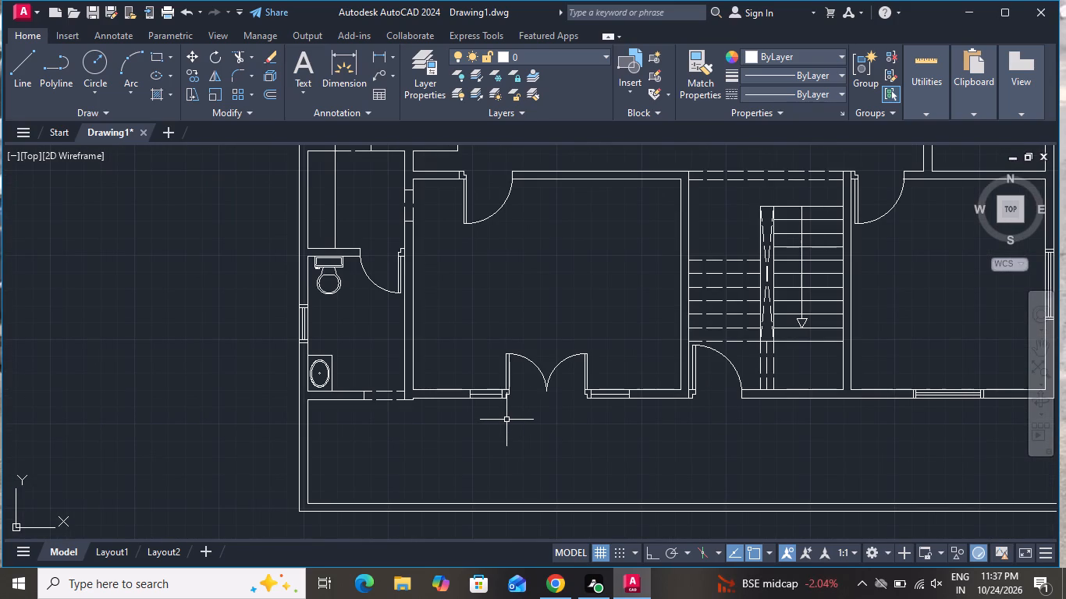
click(20, 68)
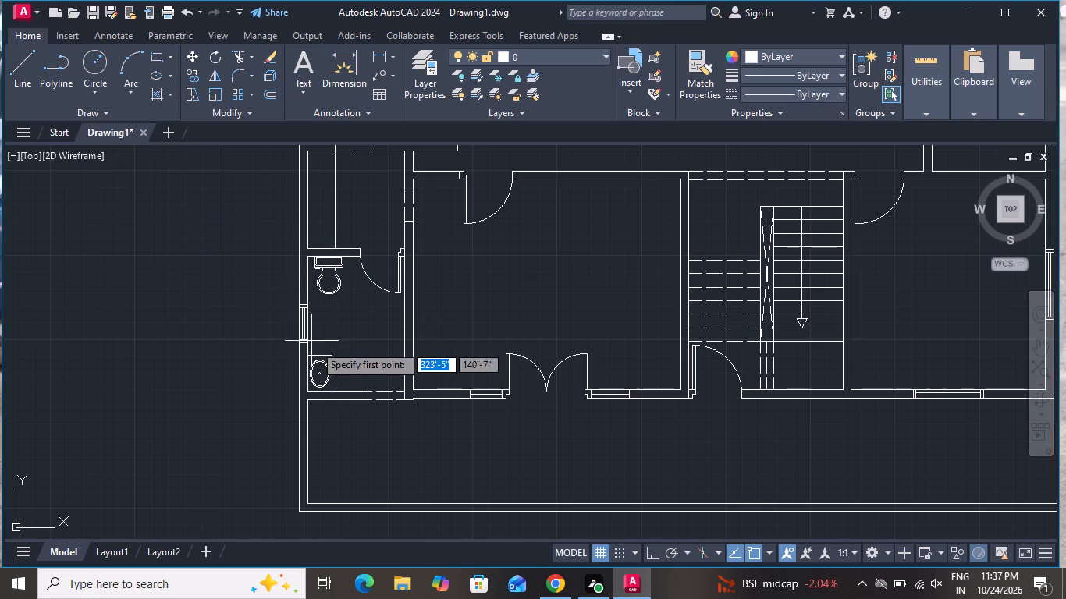
scroll(499, 427, up, 2)
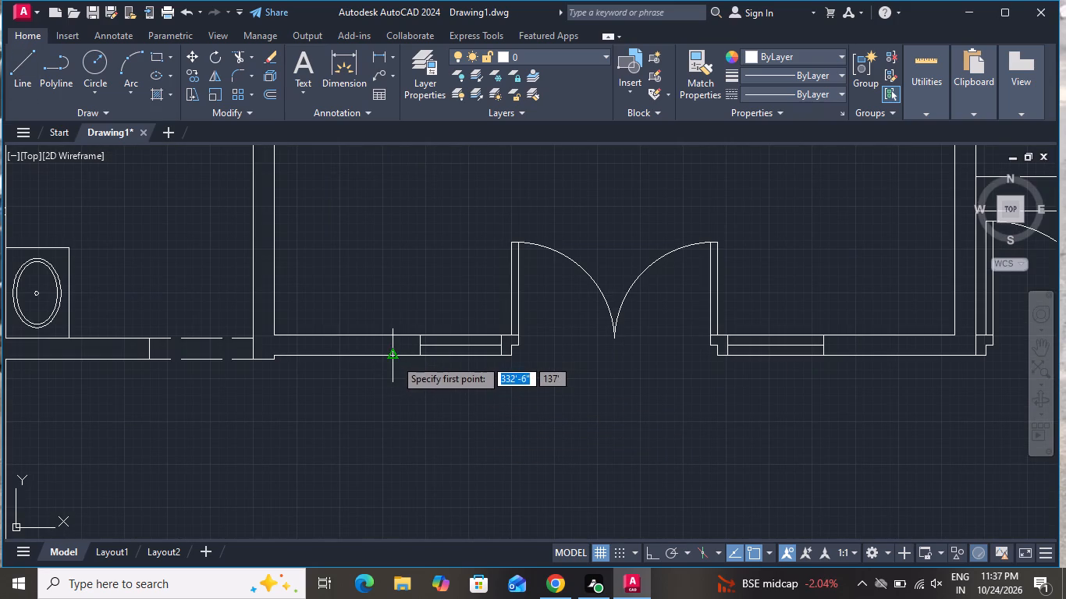
click(395, 359)
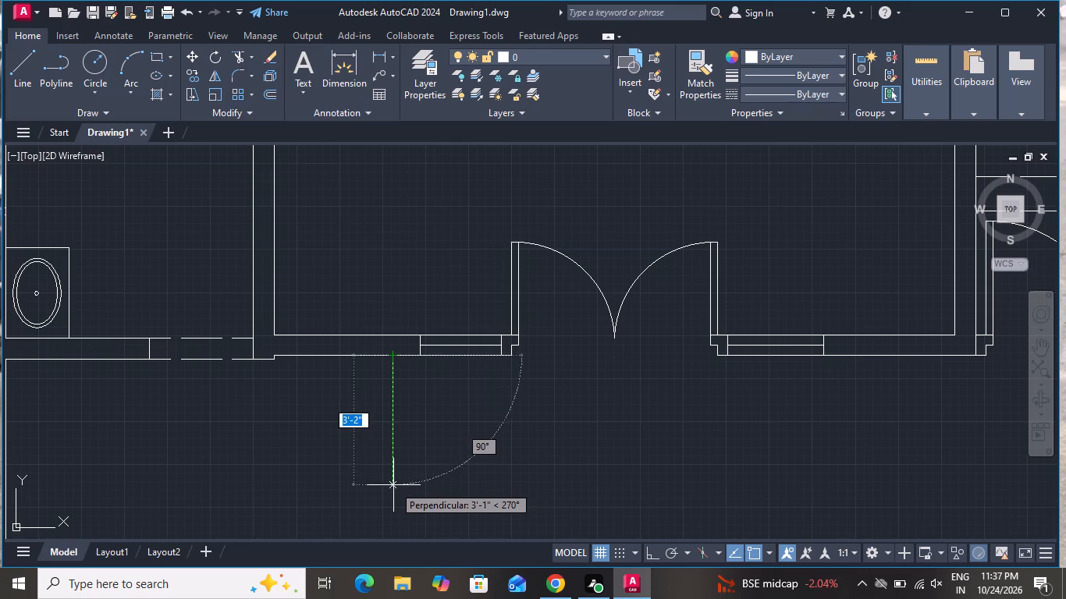
click(391, 496)
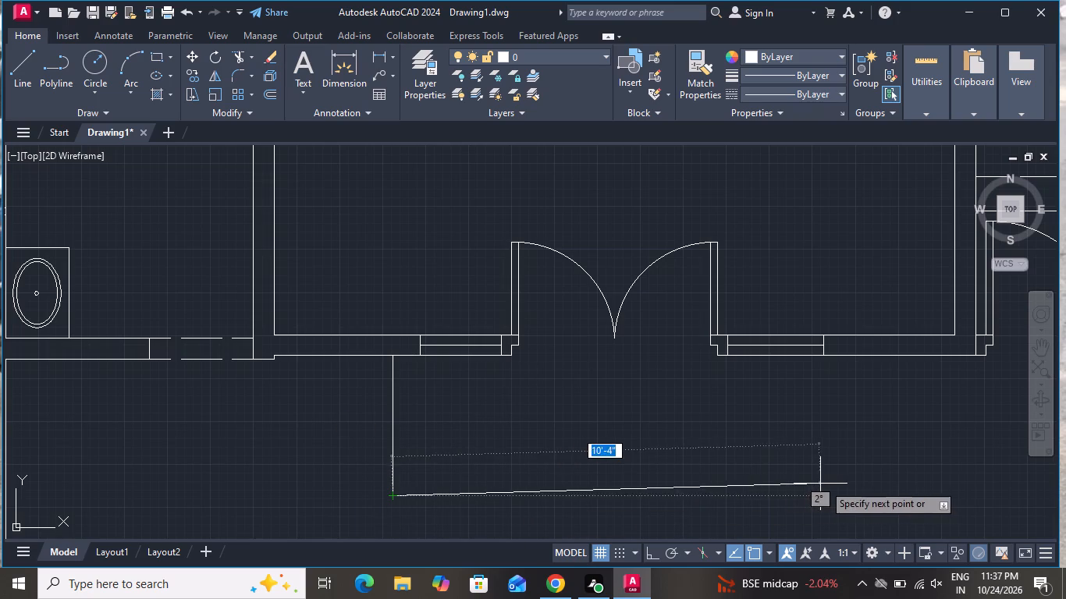
click(648, 557)
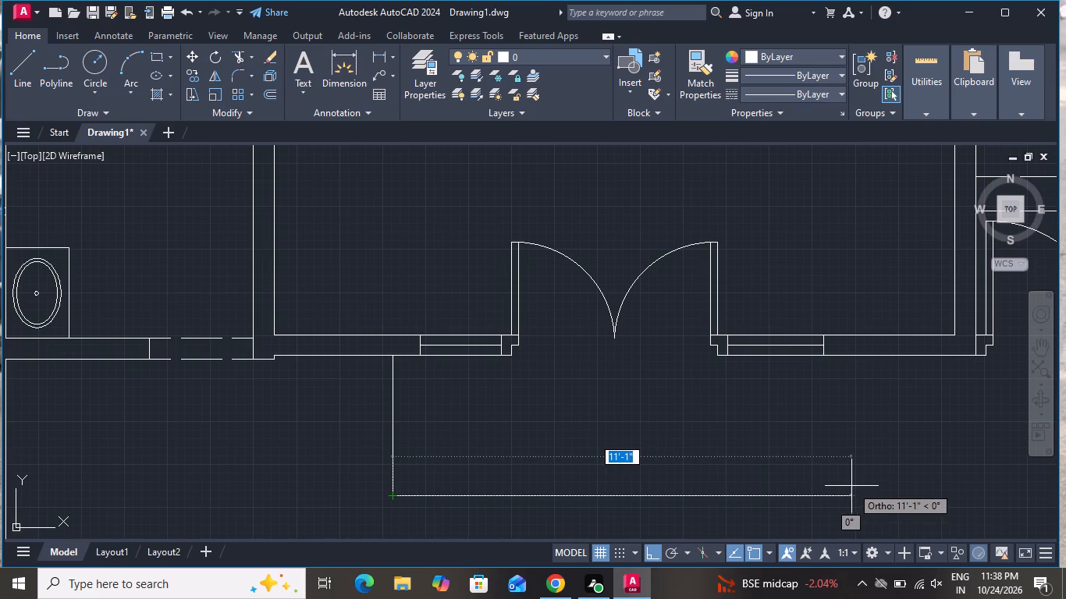
click(851, 486)
click(848, 356)
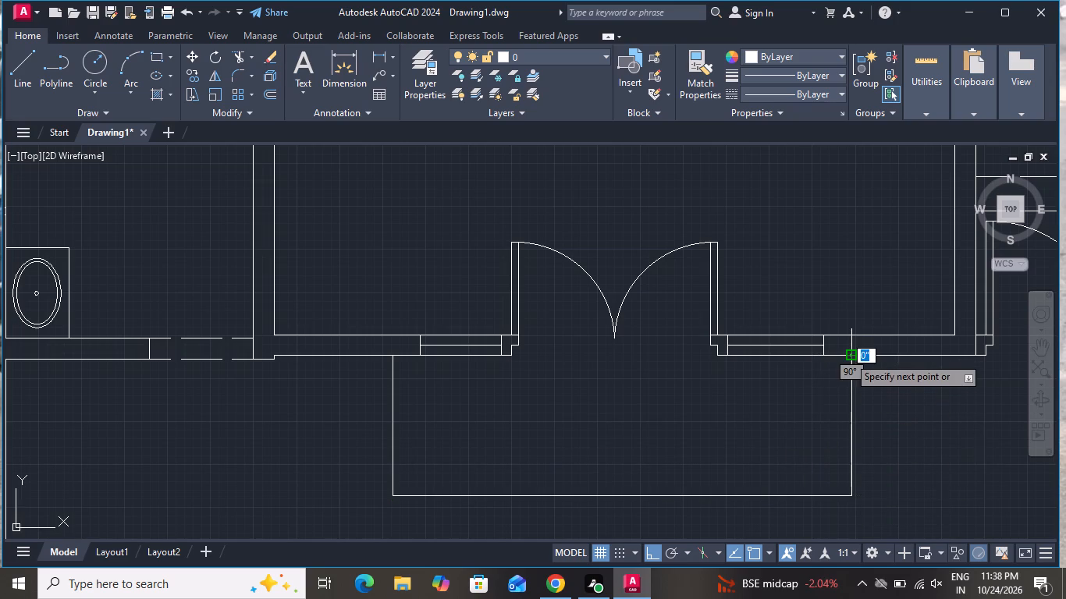
right_click(847, 356)
click(855, 377)
Draw a rectangle about 5'-10" by 4'-5" against the inner east wall of the double-door room.
scroll(722, 416, down, 5)
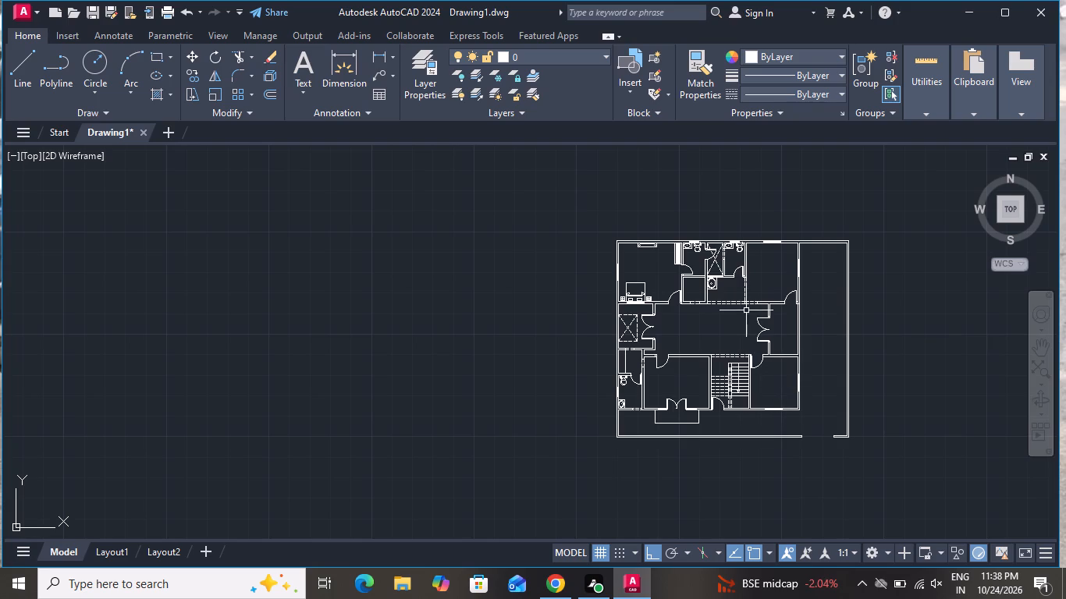
scroll(712, 372, up, 3)
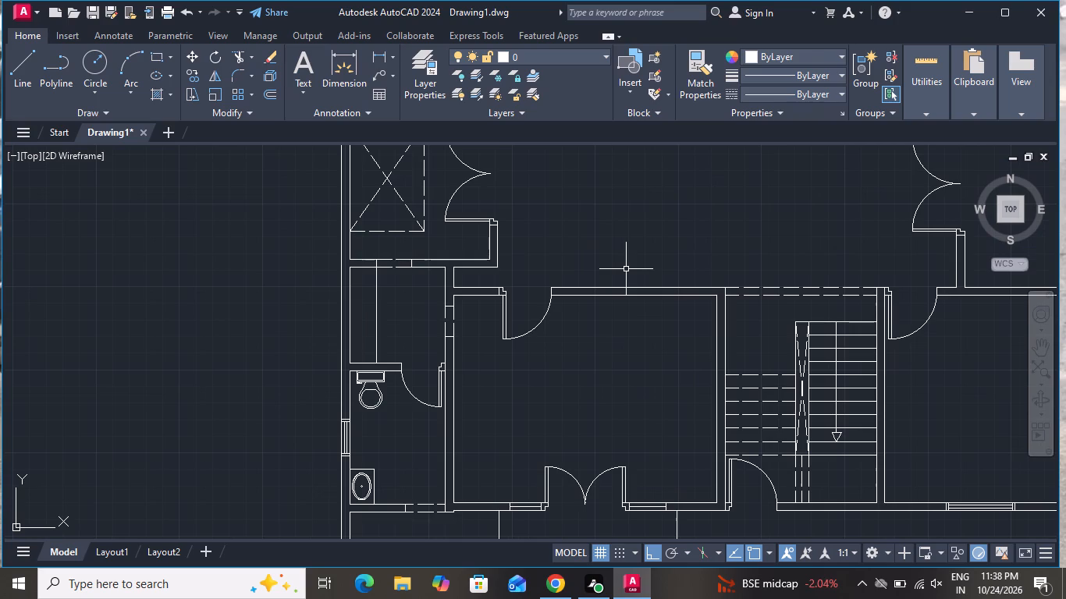
click(163, 55)
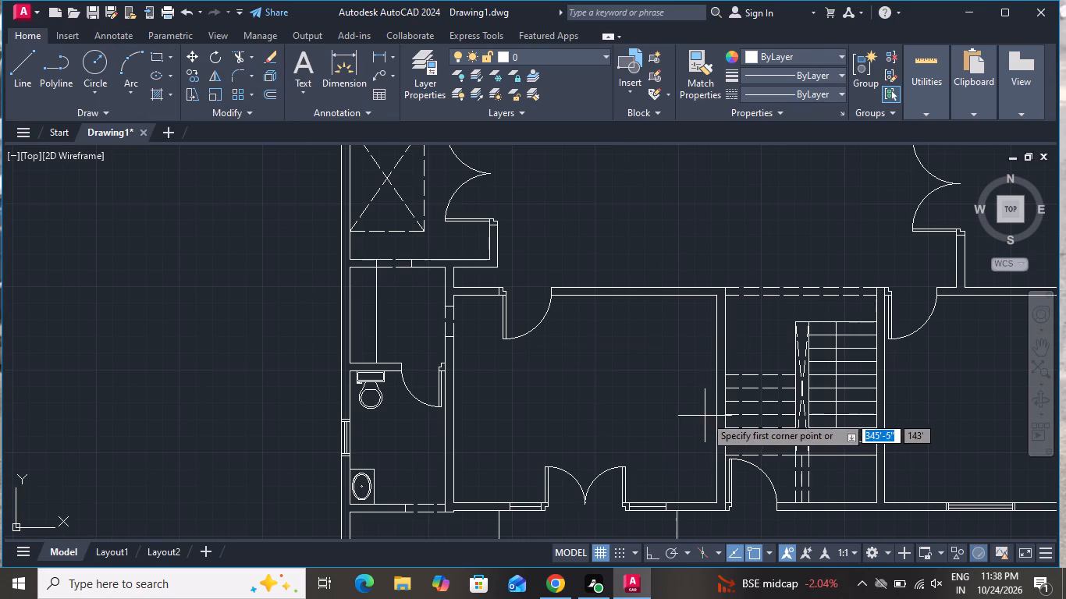
scroll(719, 392, up, 1)
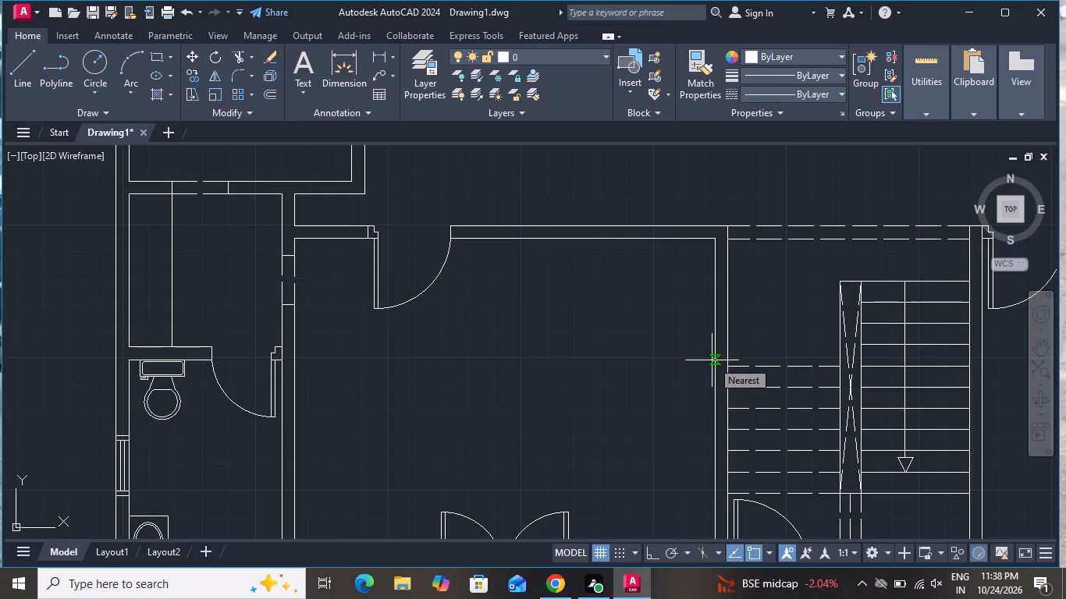
click(712, 360)
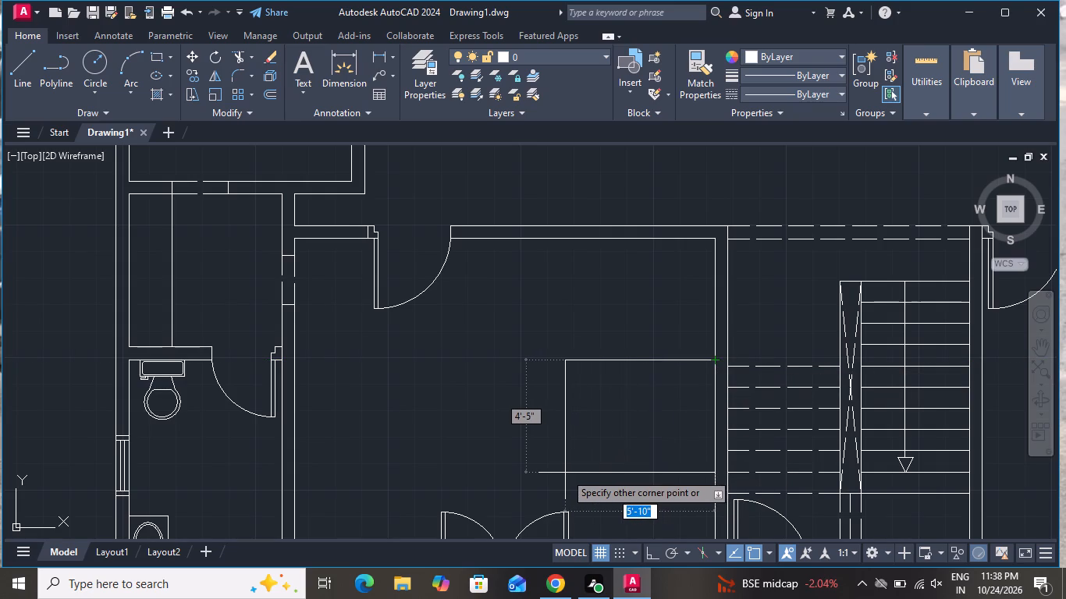
click(565, 473)
Offset the new rectangle 1" inward.
scroll(511, 421, down, 1)
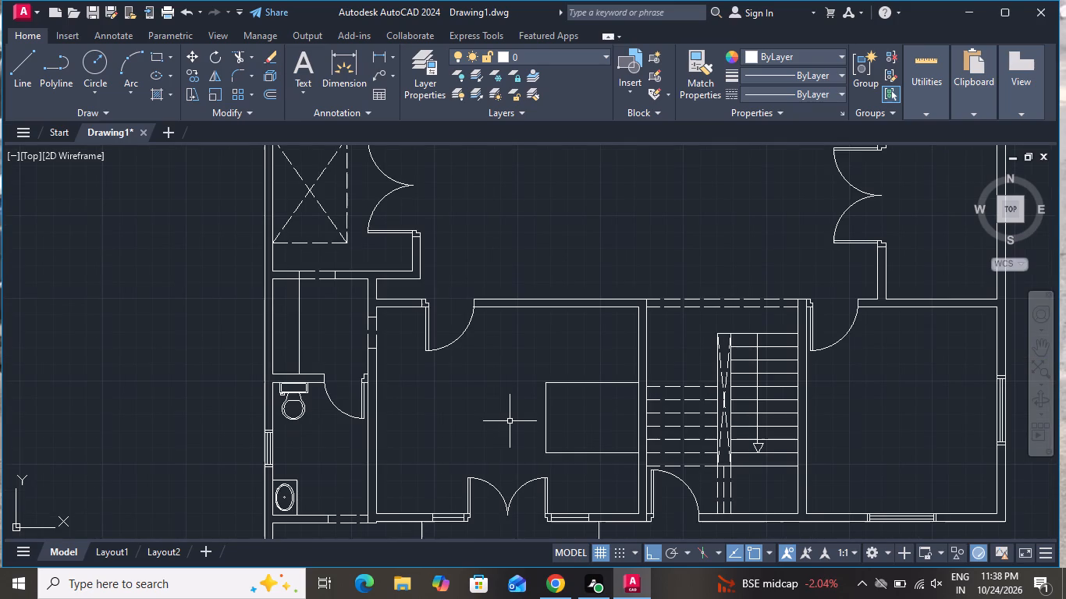
text(o)
key(space)
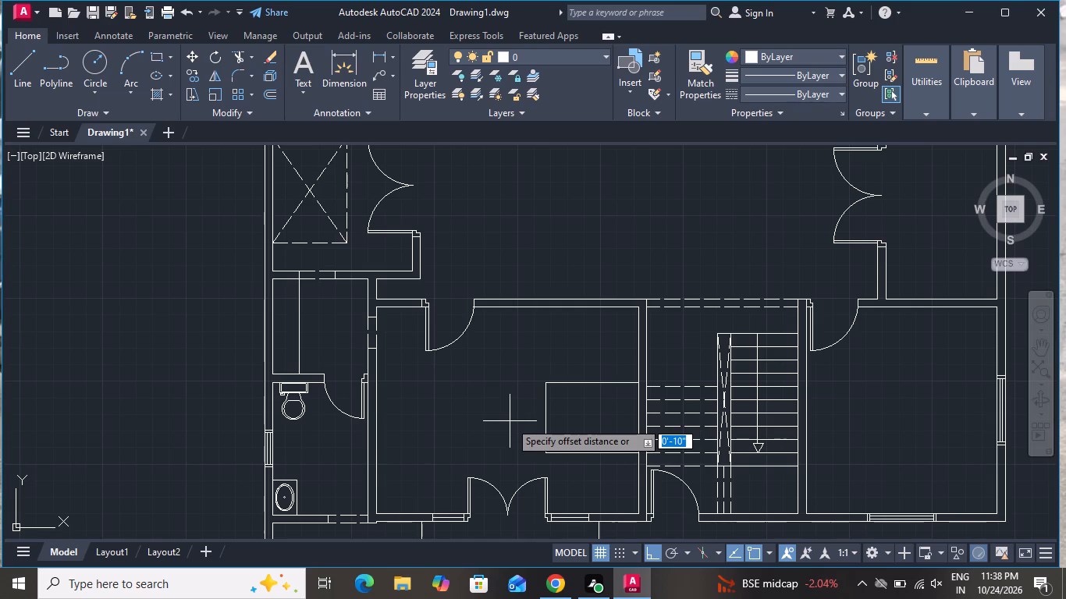
key(1)
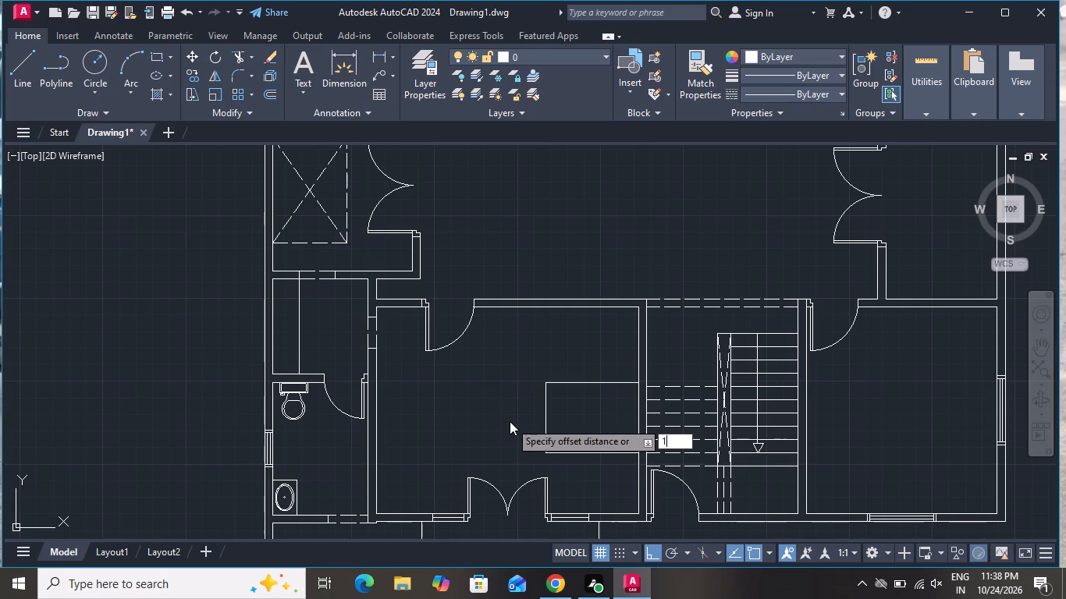
key(shift+quotedbl)
key(Return)
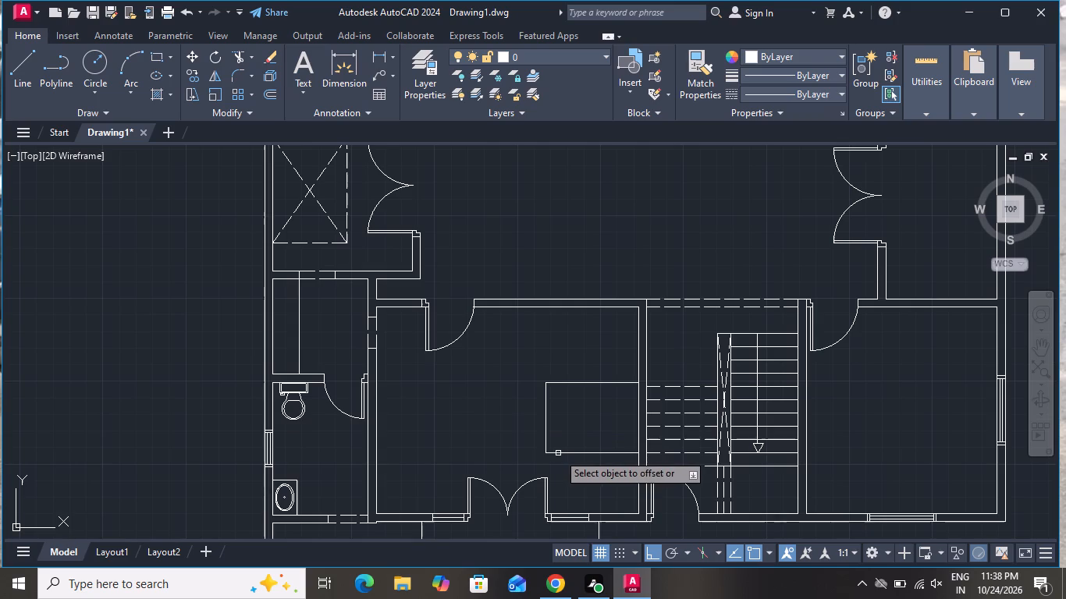
click(570, 454)
click(570, 444)
right_click(563, 459)
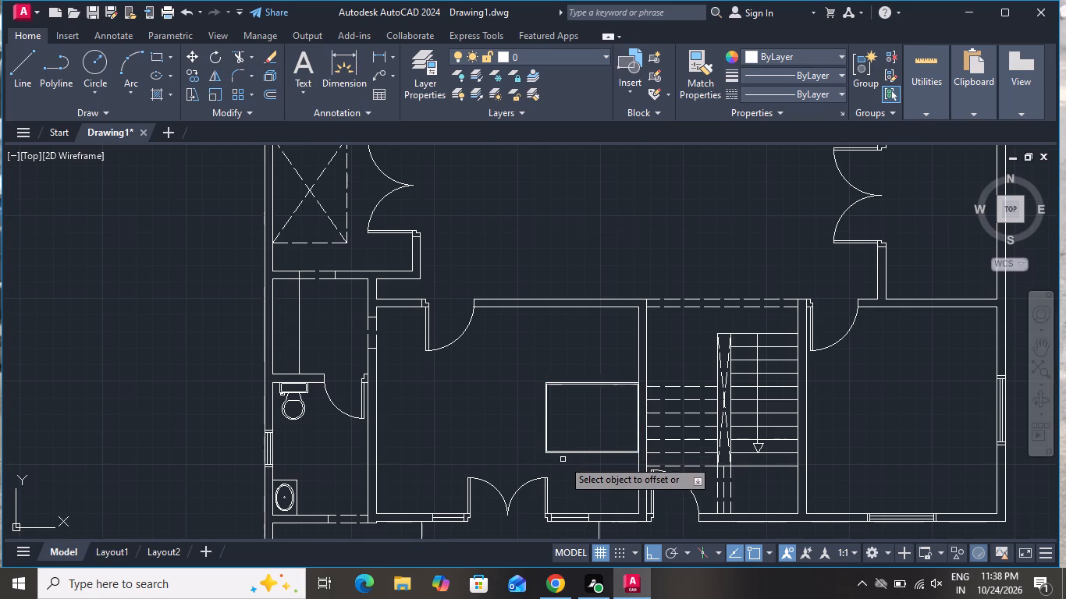
Draw a pillow rectangle about 1' by 1'-4" inside the bed, near its northeast corner.
click(600, 311)
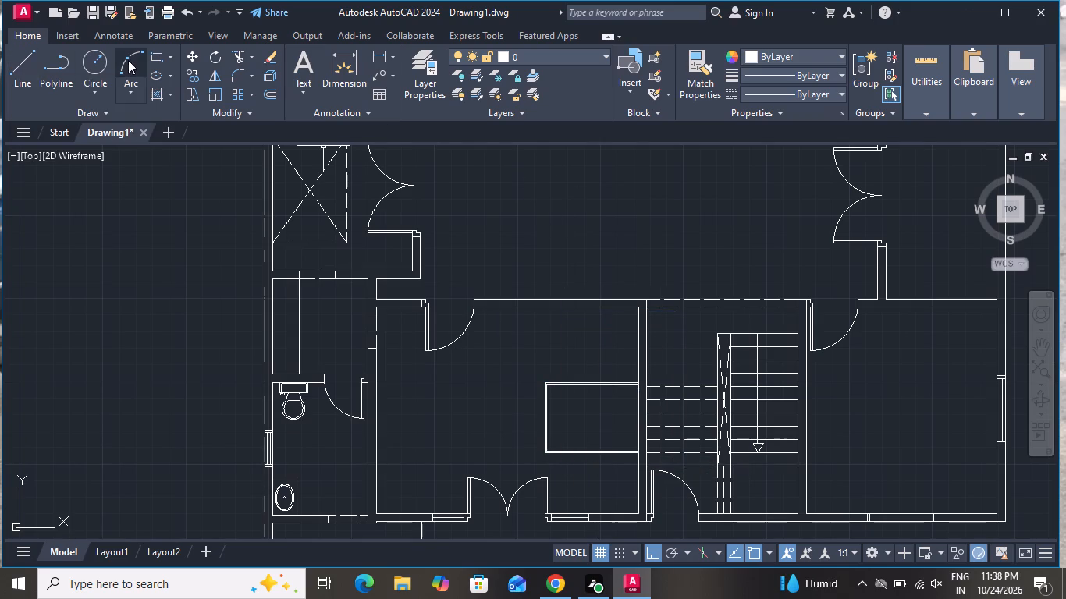
click(146, 57)
click(148, 57)
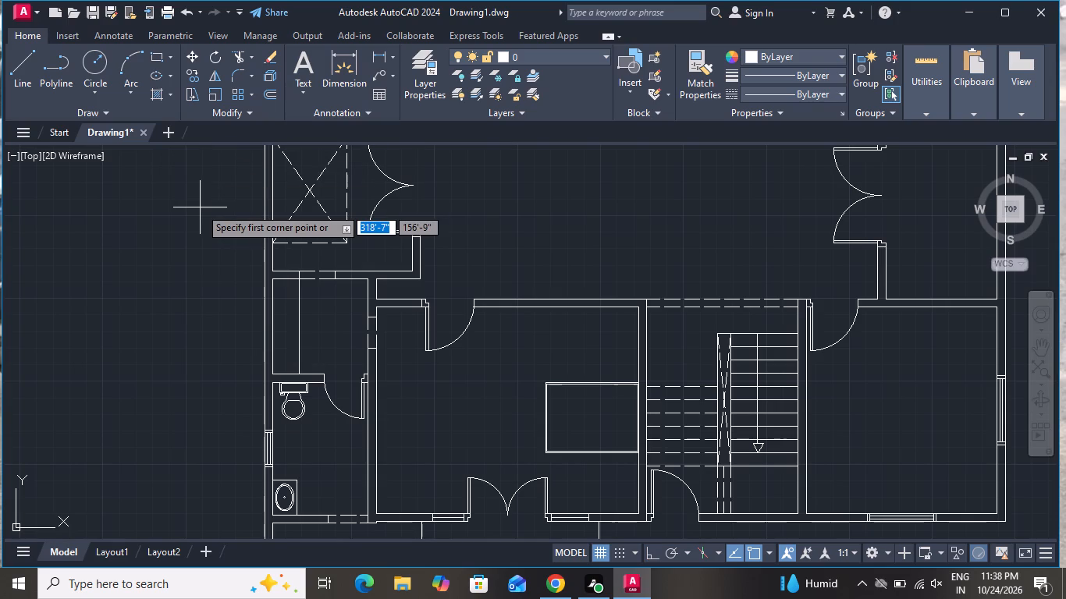
scroll(646, 422, up, 3)
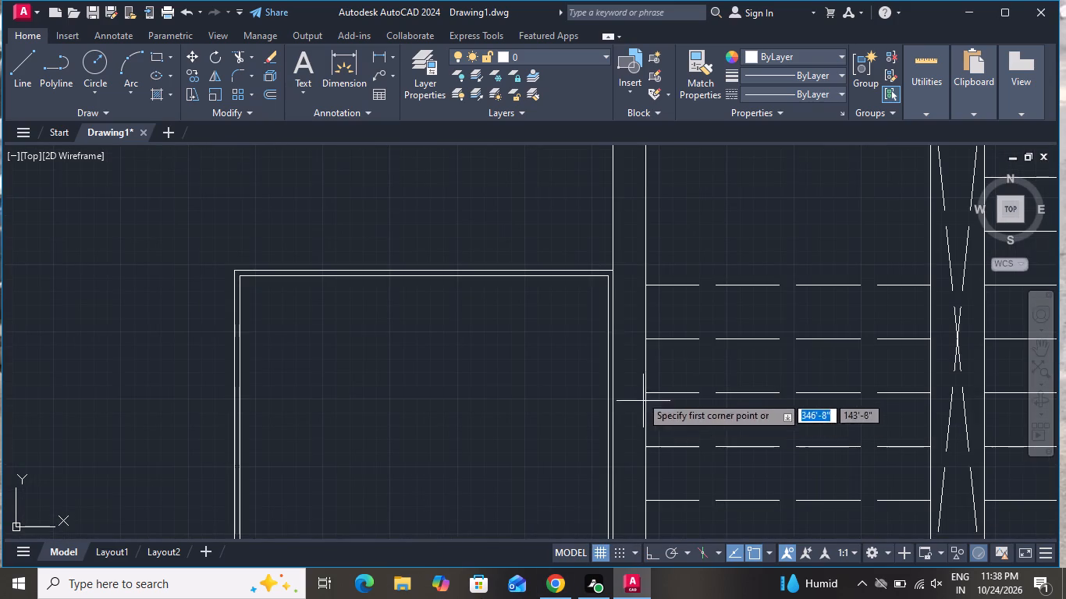
click(576, 302)
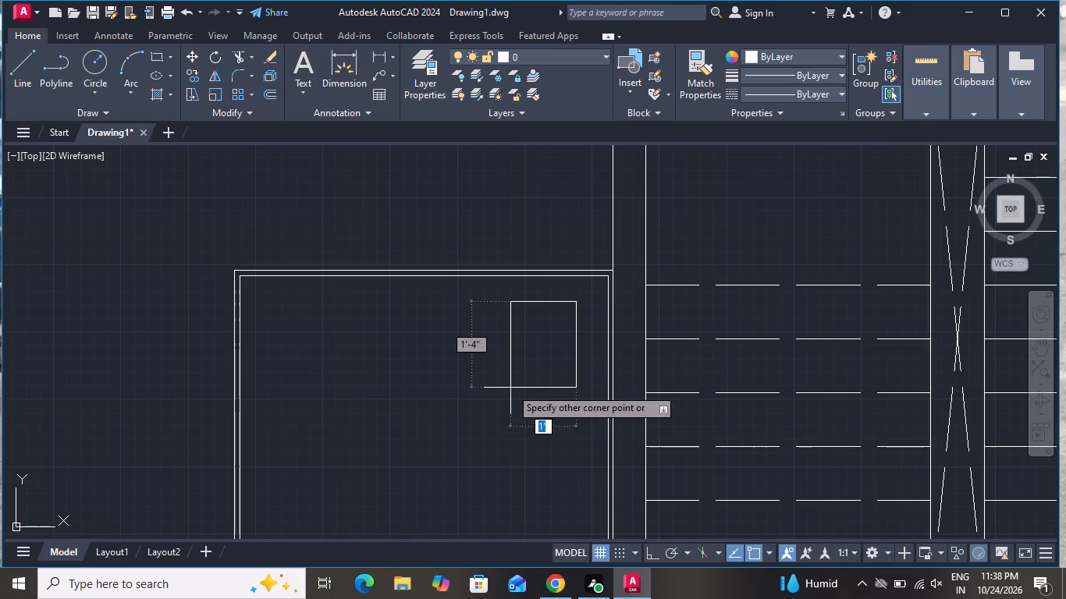
click(515, 396)
Copy the pillow rectangle about 2'-1" straight south to make a second pillow on the bed.
click(527, 365)
click(503, 394)
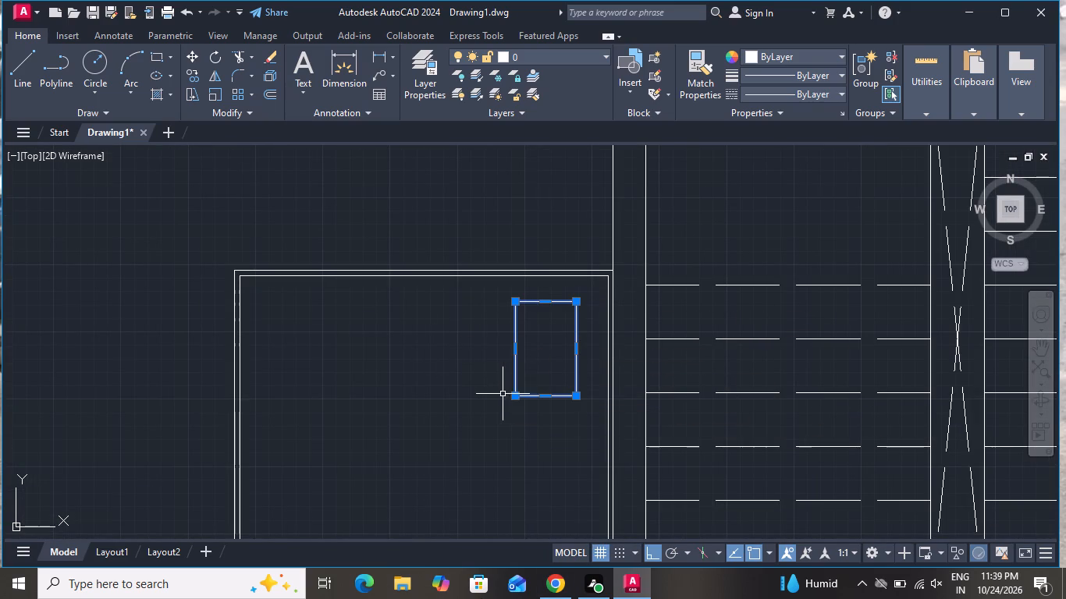
click(190, 76)
scroll(492, 194, down, 2)
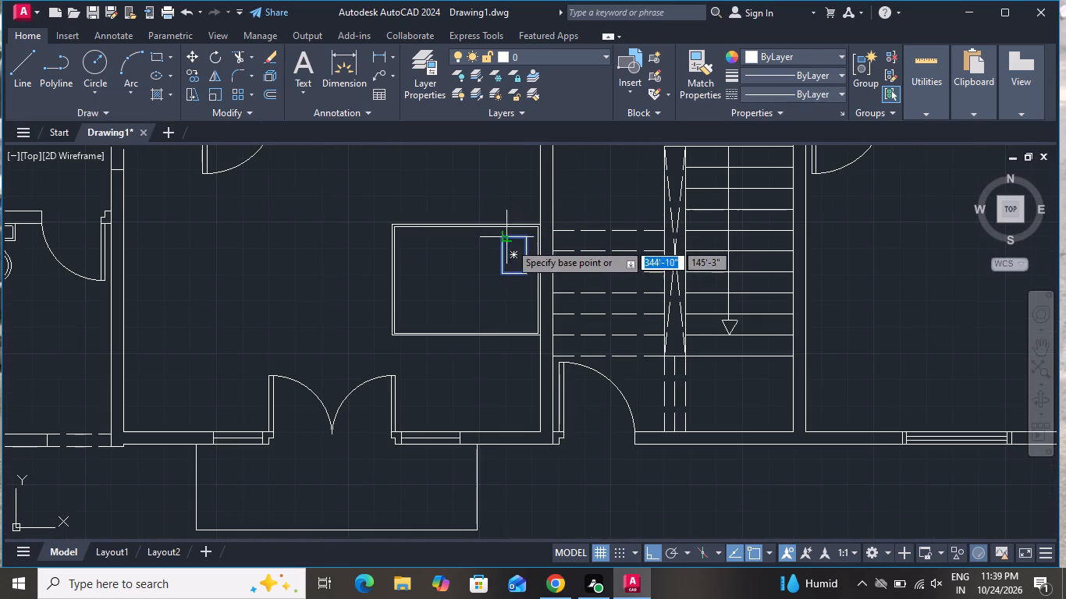
click(509, 253)
click(511, 308)
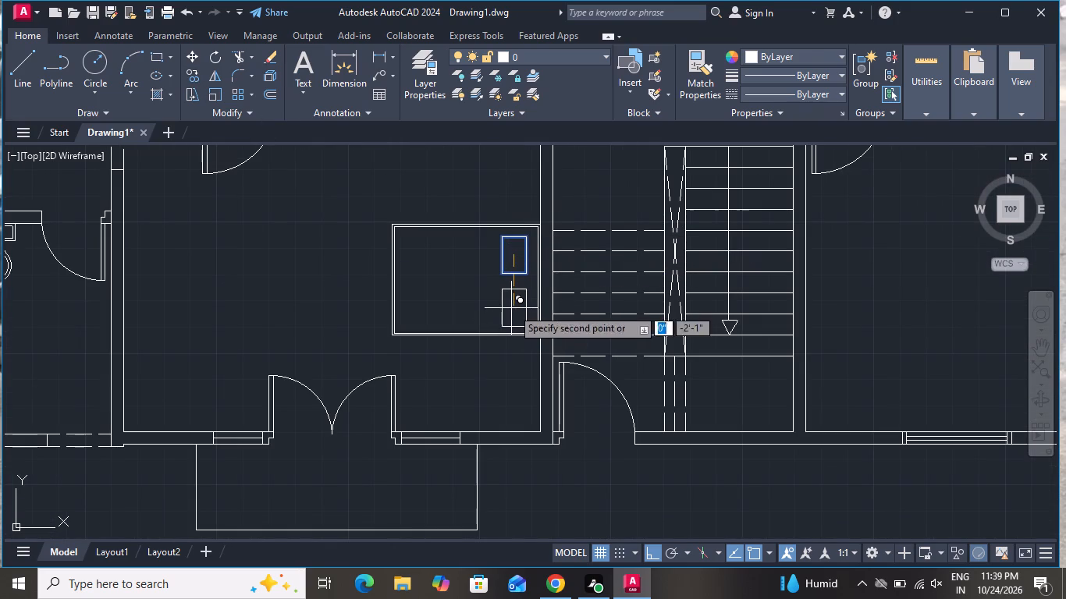
right_click(512, 309)
click(531, 332)
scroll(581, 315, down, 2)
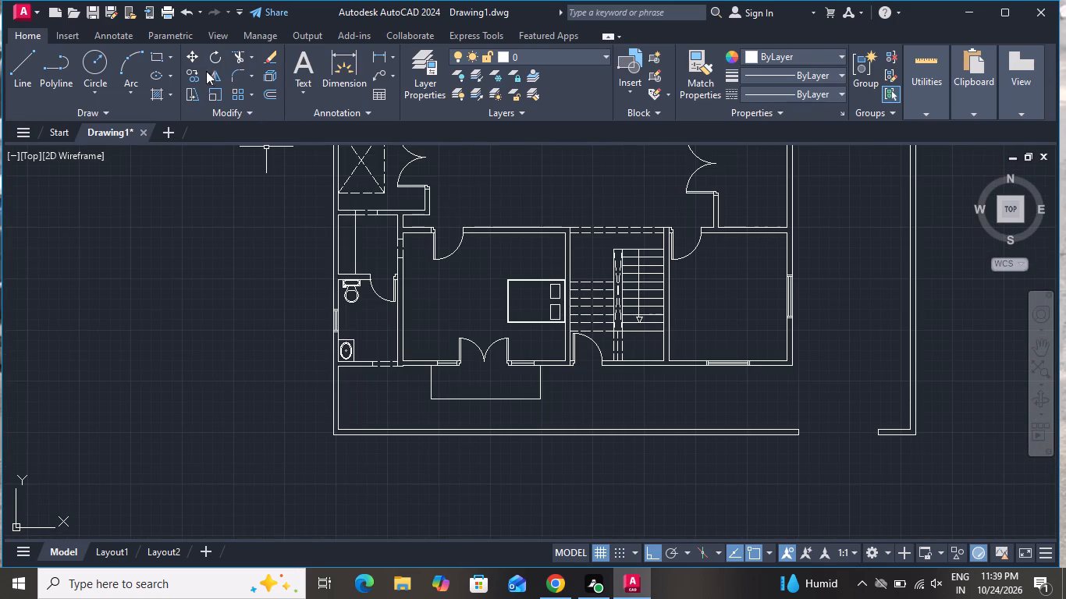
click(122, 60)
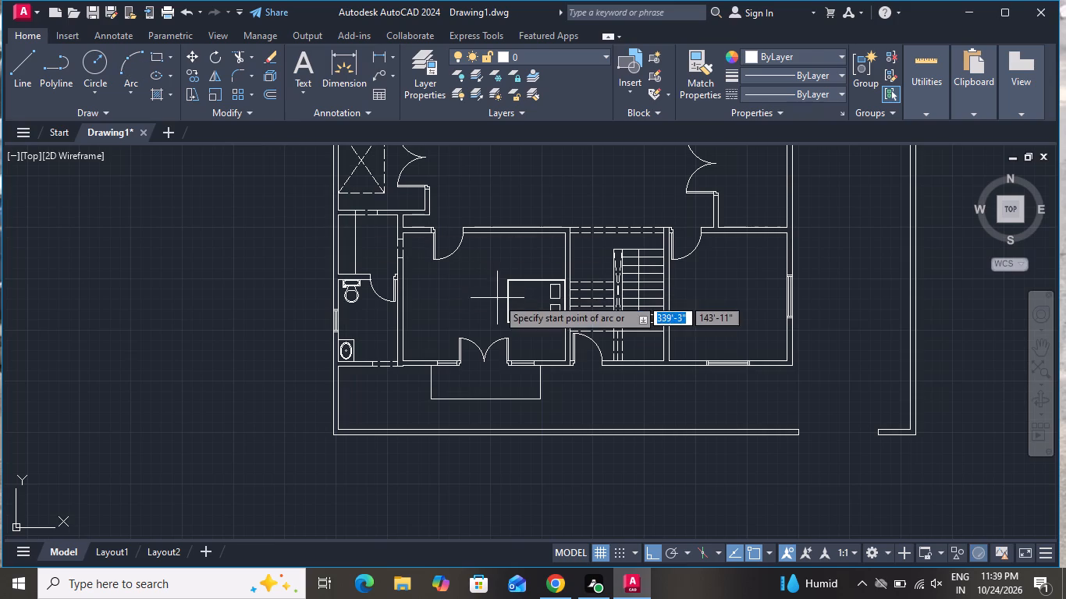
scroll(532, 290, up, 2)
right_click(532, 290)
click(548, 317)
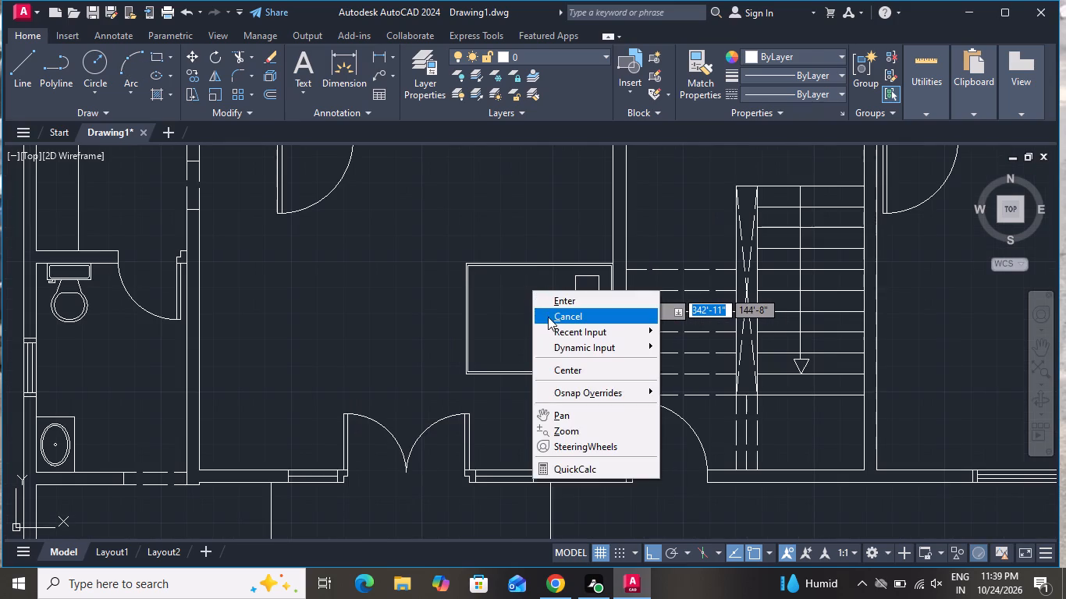
Draw a wavy spline as the blanket edge from the bed's inner north edge, past the south pillow's west side, to the inner south edge.
text(sp)
text(l)
key(space)
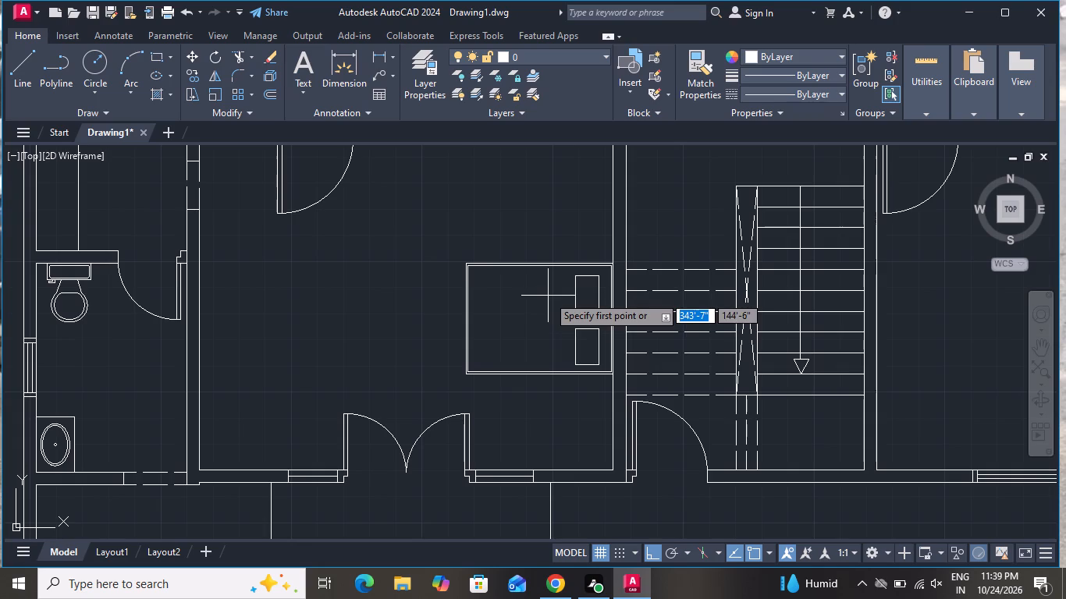
scroll(553, 274, up, 1)
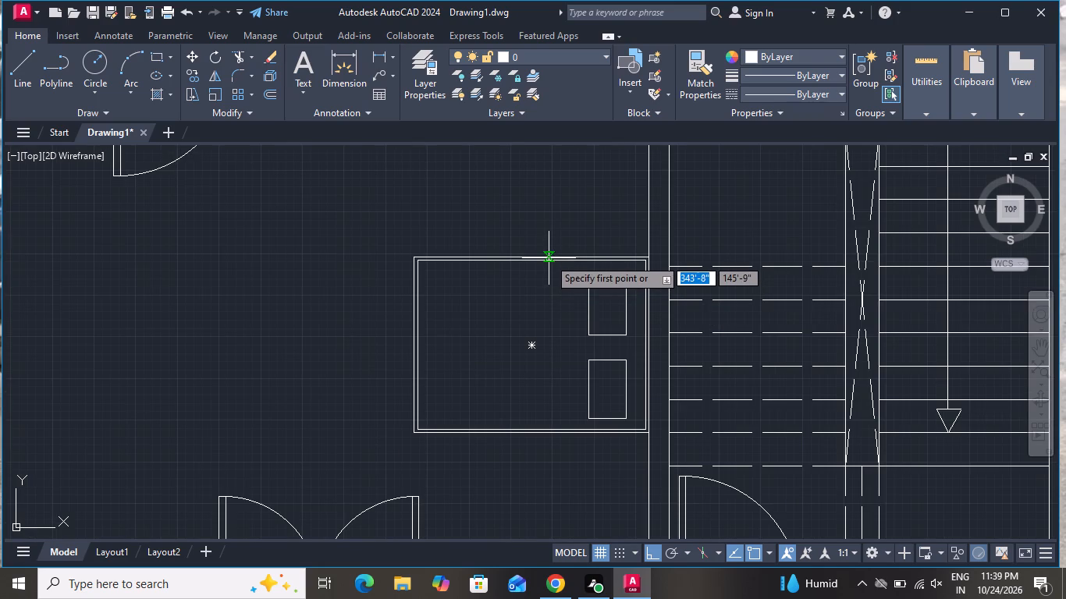
click(549, 262)
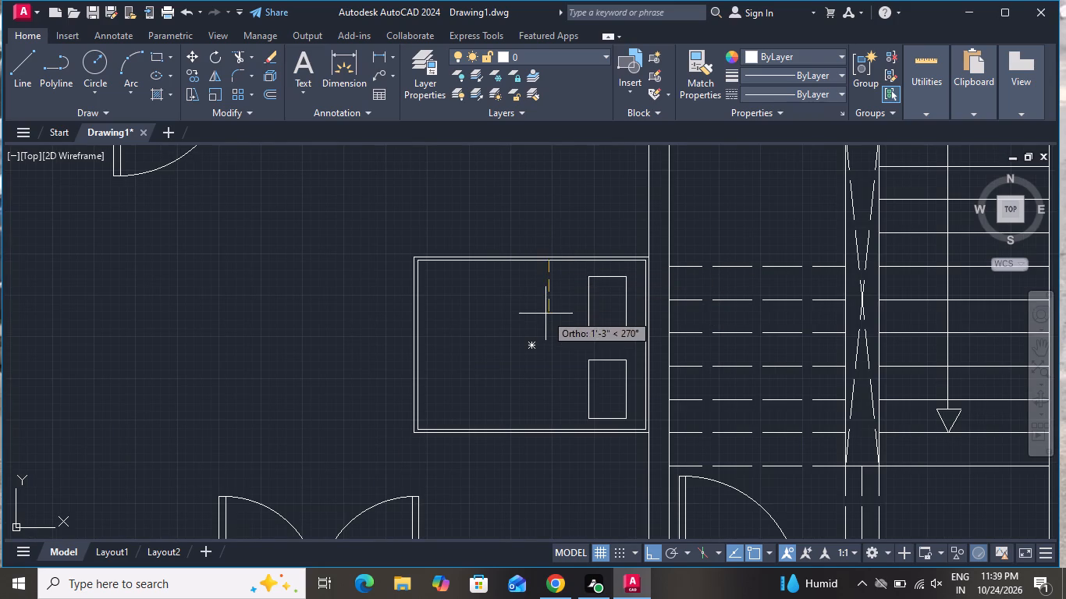
click(545, 314)
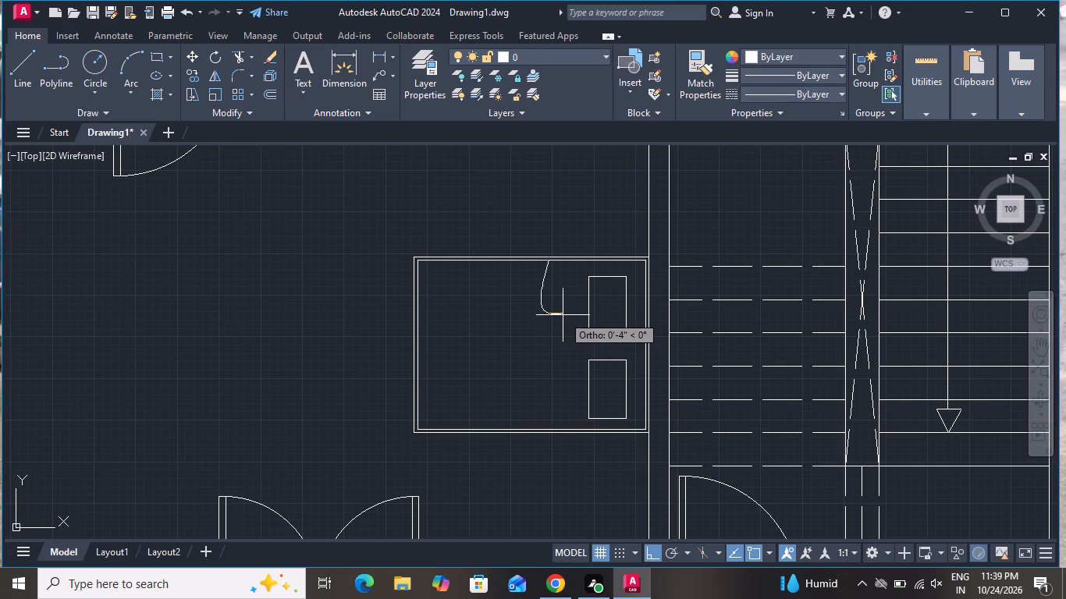
click(563, 315)
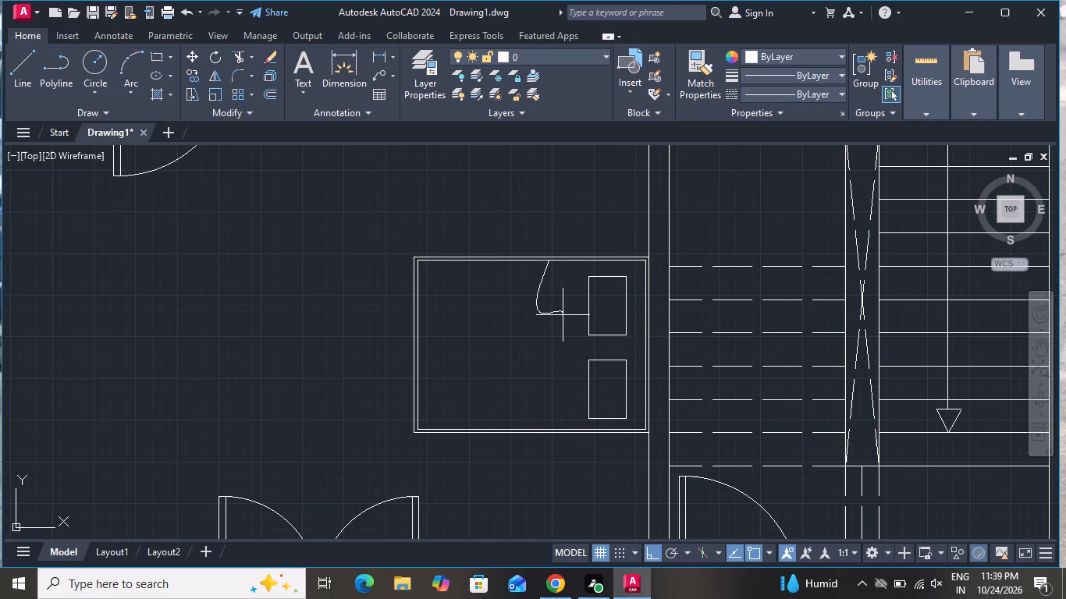
click(566, 379)
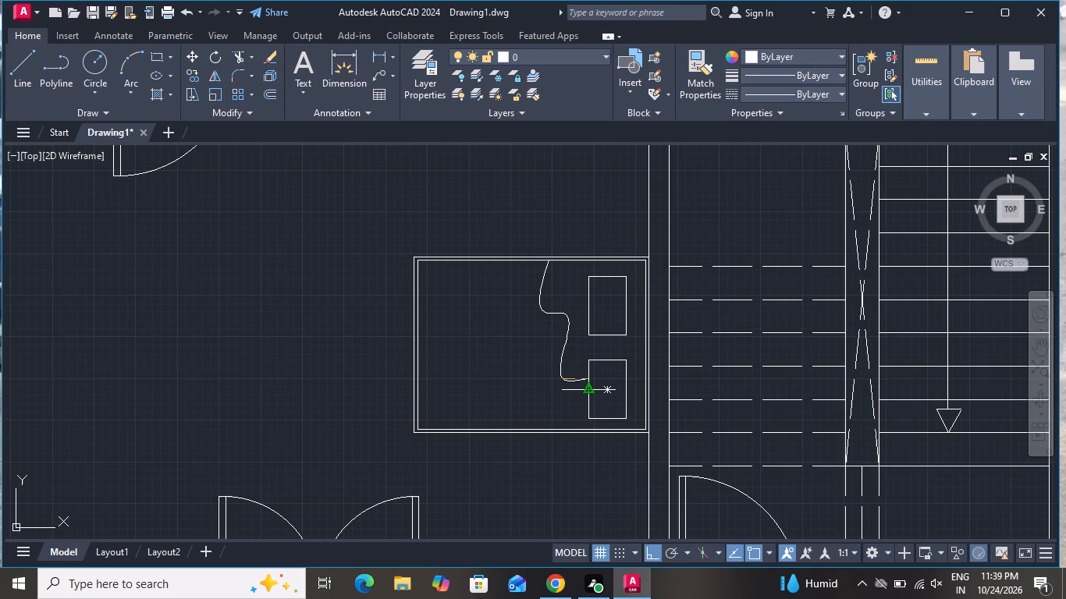
click(587, 392)
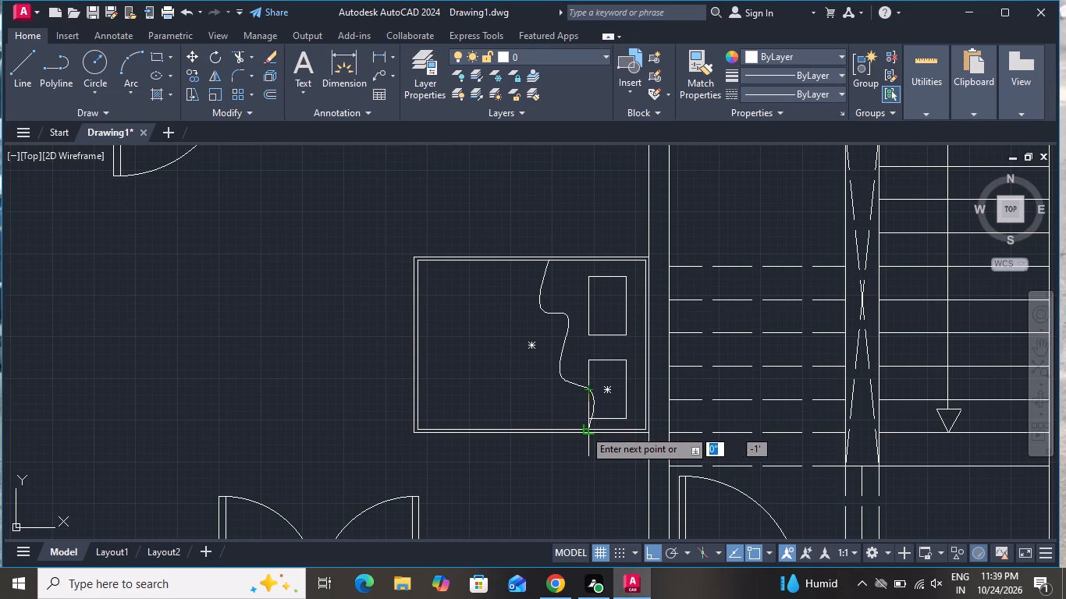
click(584, 429)
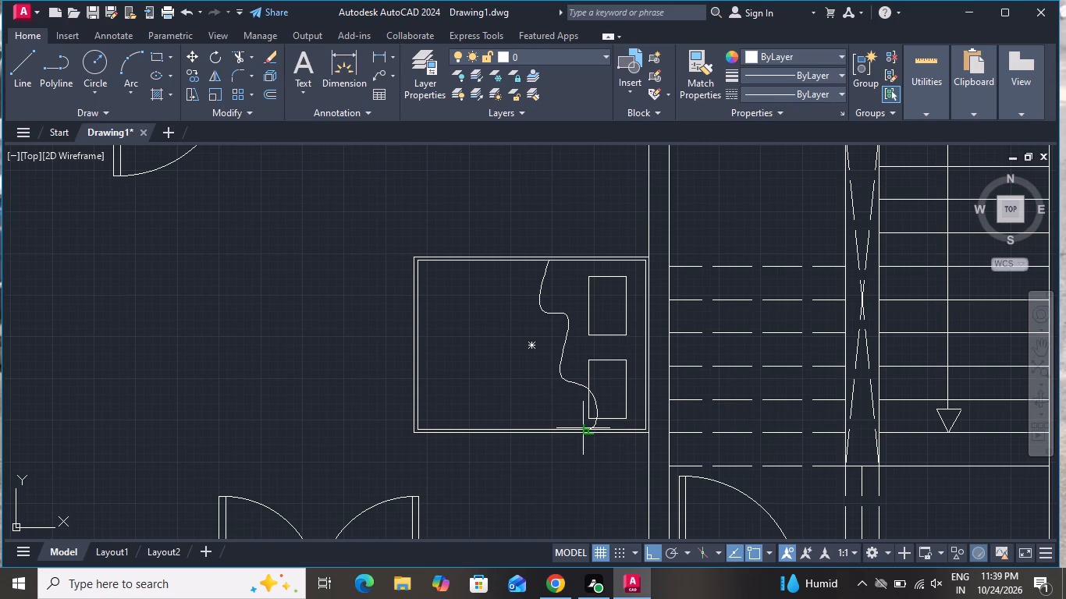
scroll(583, 428, up, 5)
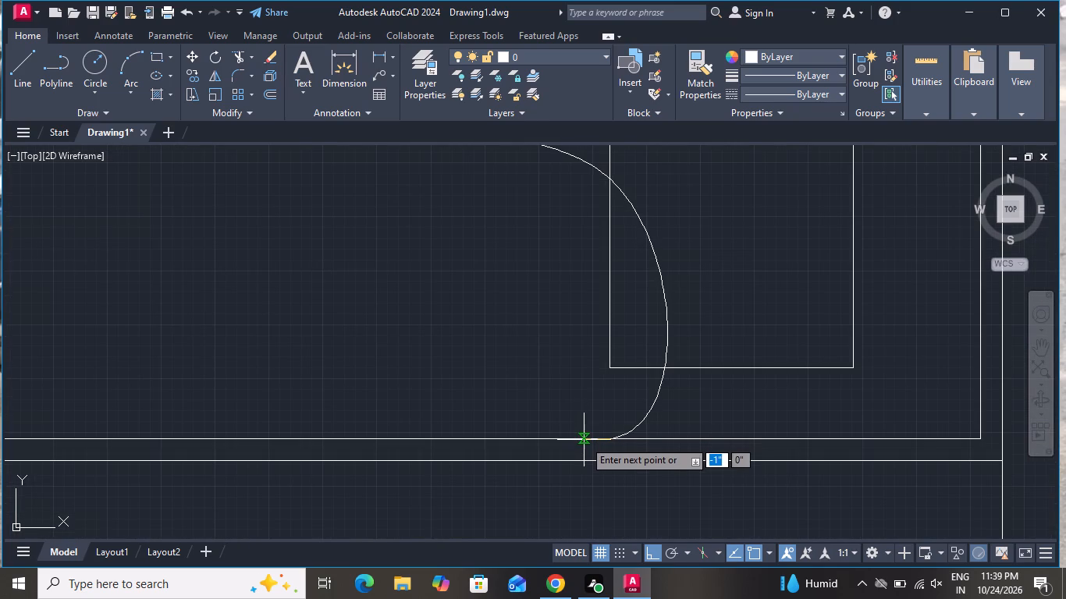
click(584, 440)
double_click(584, 440)
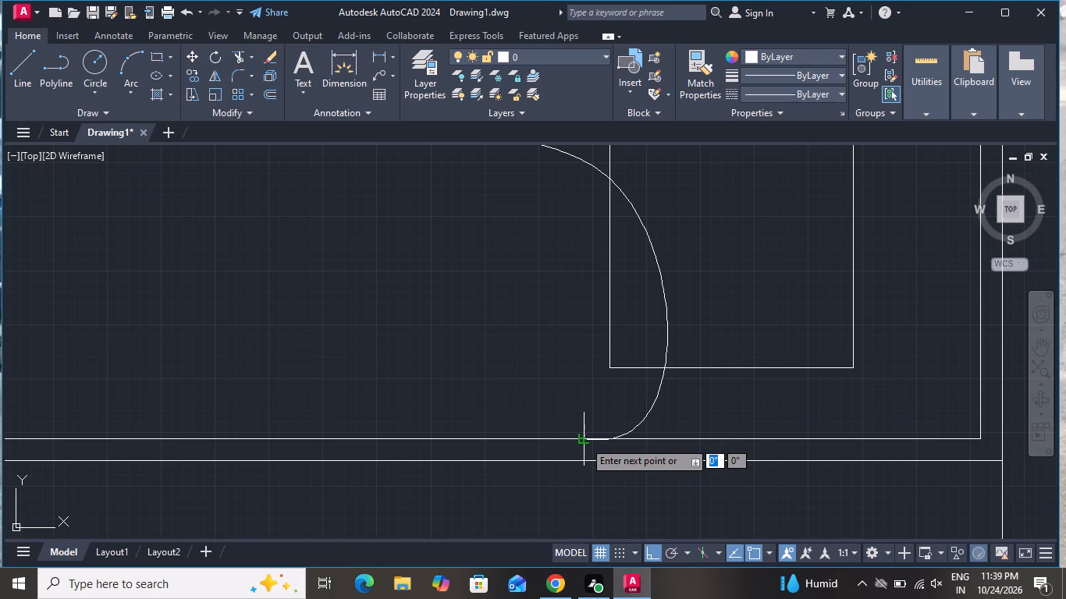
key(Return)
Move the south pillow rectangle slightly east so it clears the spline, with Ortho on.
scroll(572, 451, down, 3)
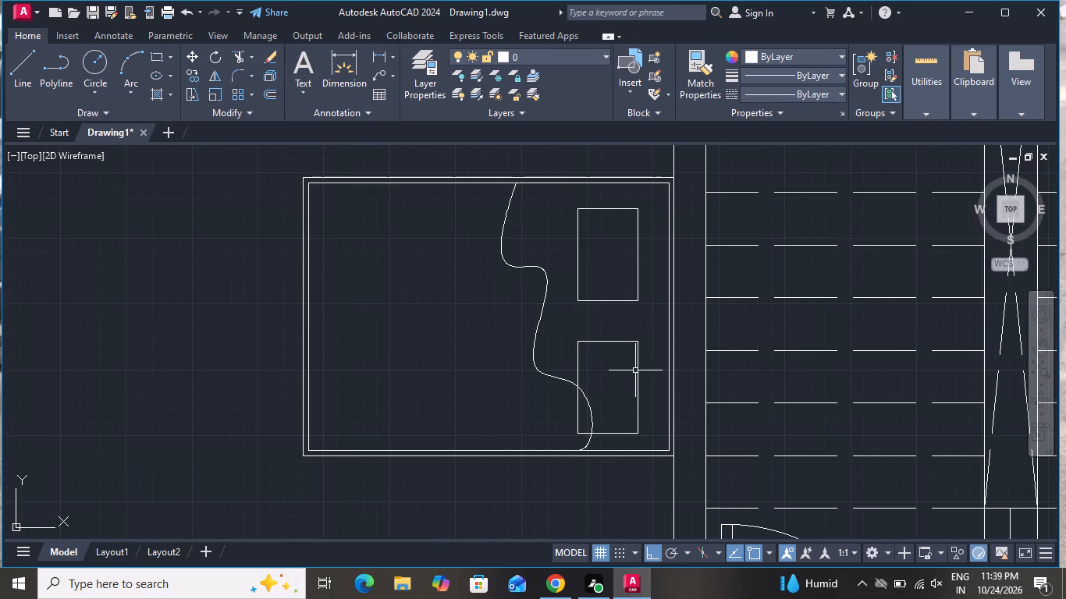
click(642, 358)
click(630, 365)
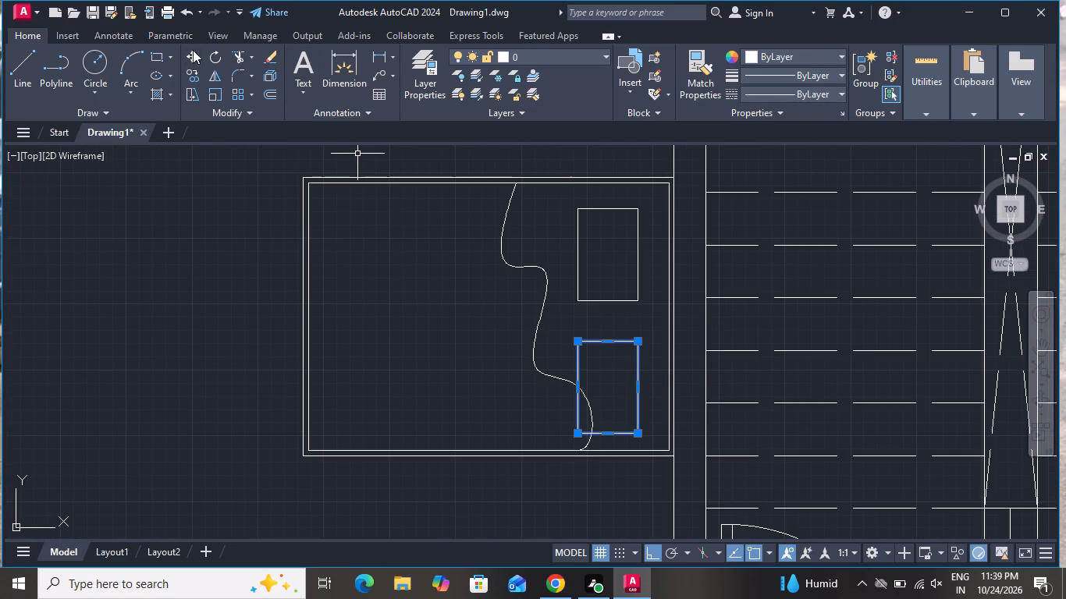
click(193, 50)
click(599, 400)
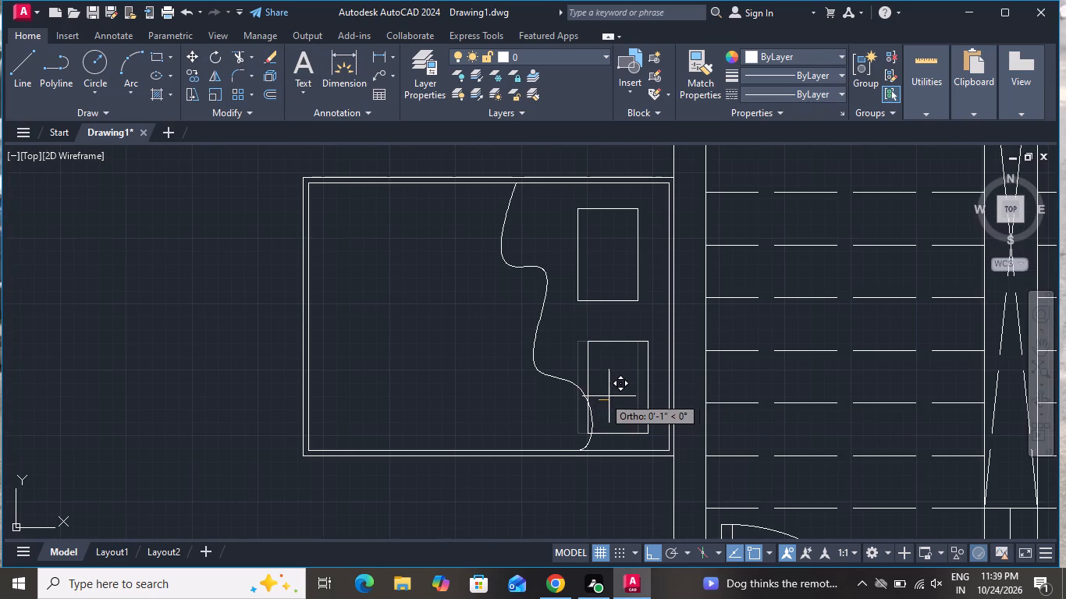
click(616, 398)
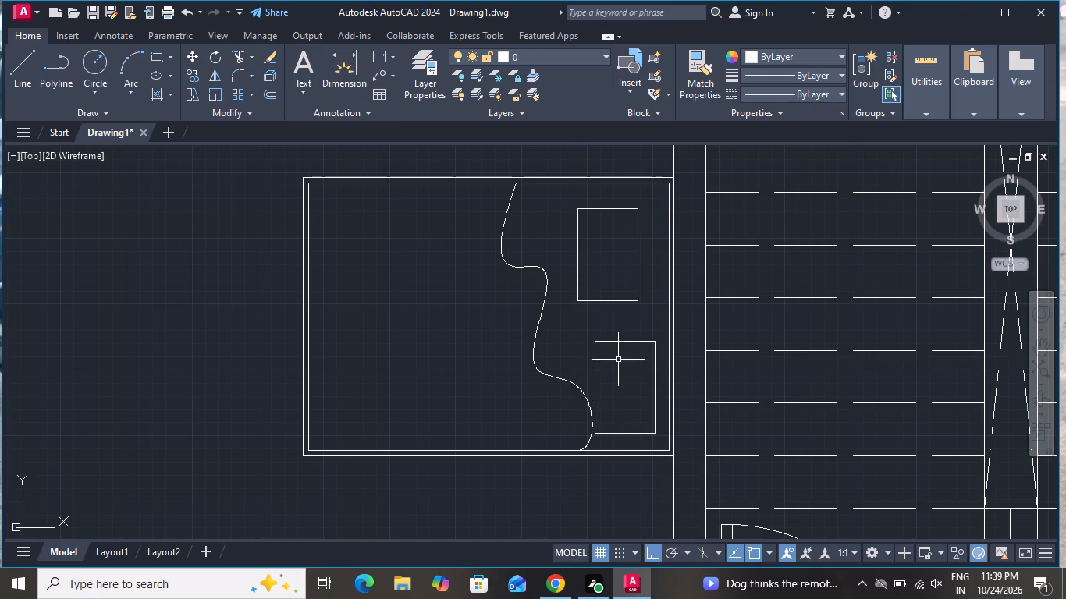
Select the north pillow rectangle on the bed.
click(618, 284)
drag(601, 298, 598, 310)
click(599, 280)
click(575, 302)
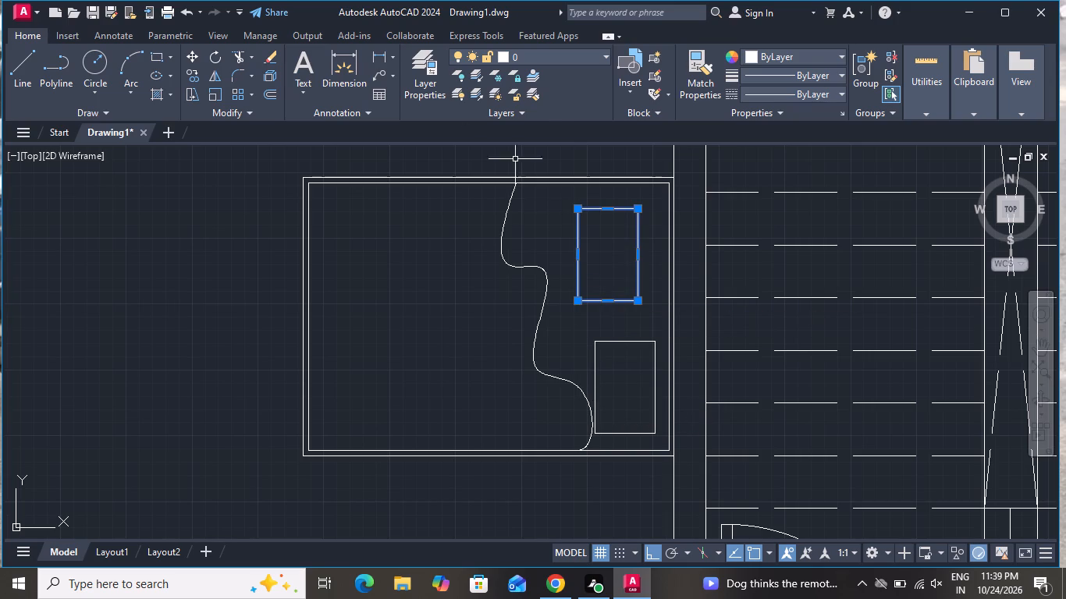
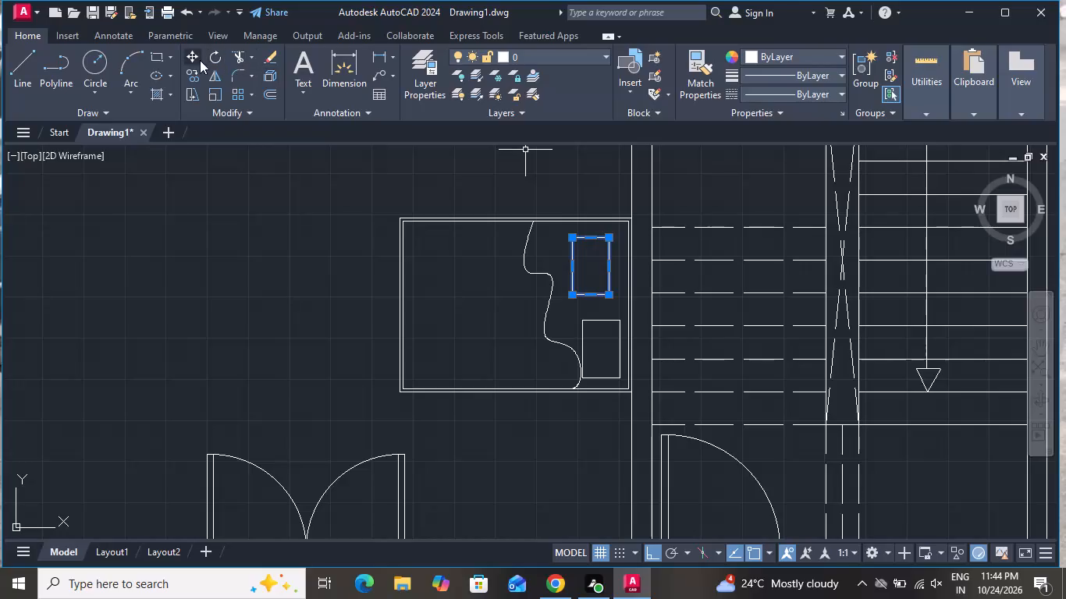
Move the selected north pillow slightly east with Ortho on, nearly in line with the south pillow.
click(194, 58)
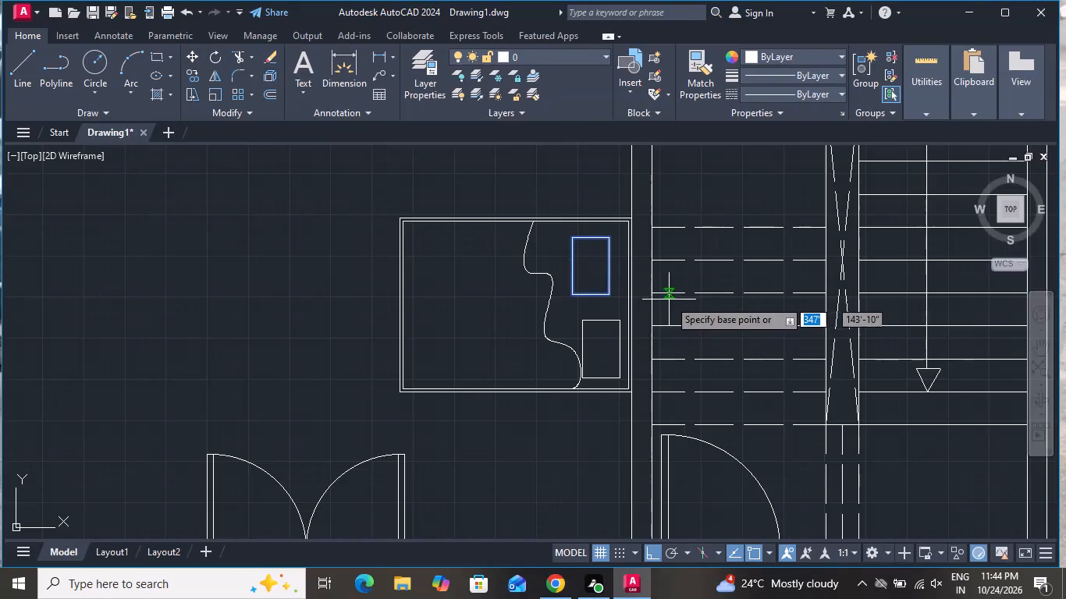
scroll(592, 250, up, 1)
click(595, 279)
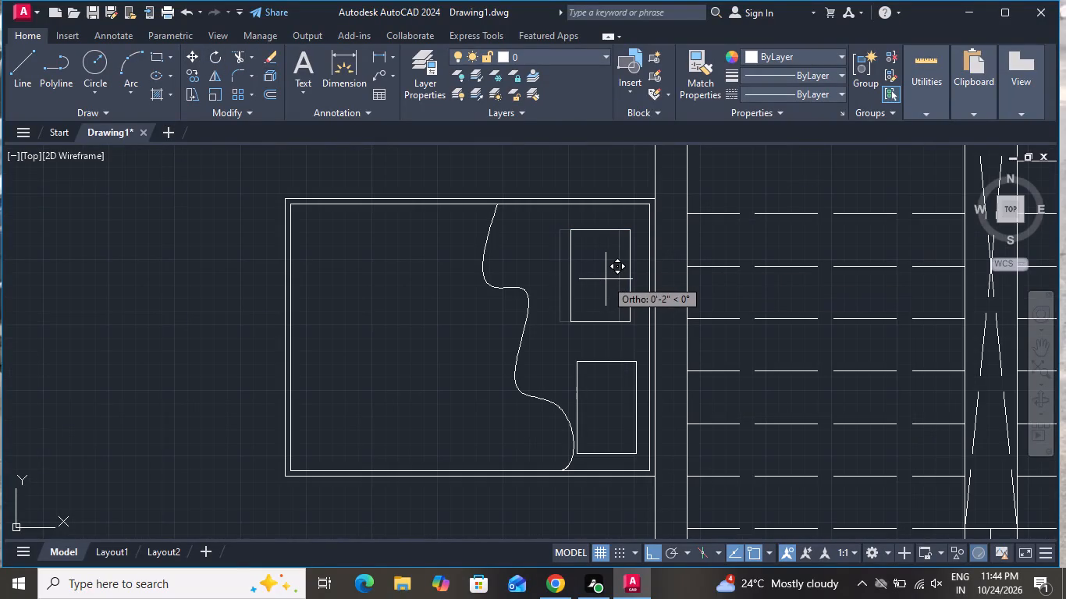
click(610, 282)
Draw a small, nearly square bedside table rectangle just north of the bed's head end, near the room's east wall.
scroll(560, 341, down, 1)
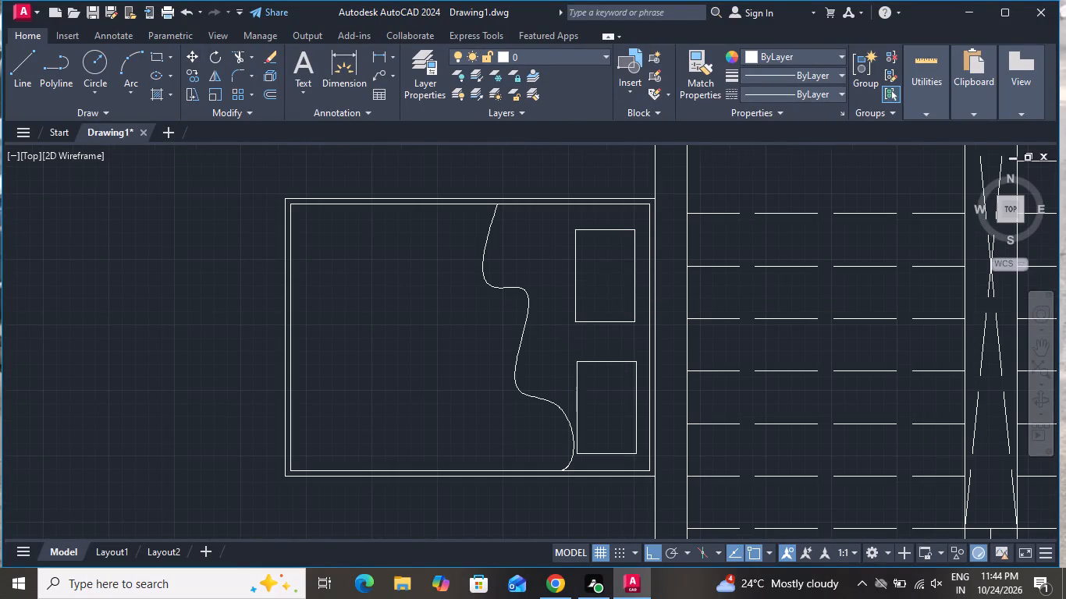
click(162, 62)
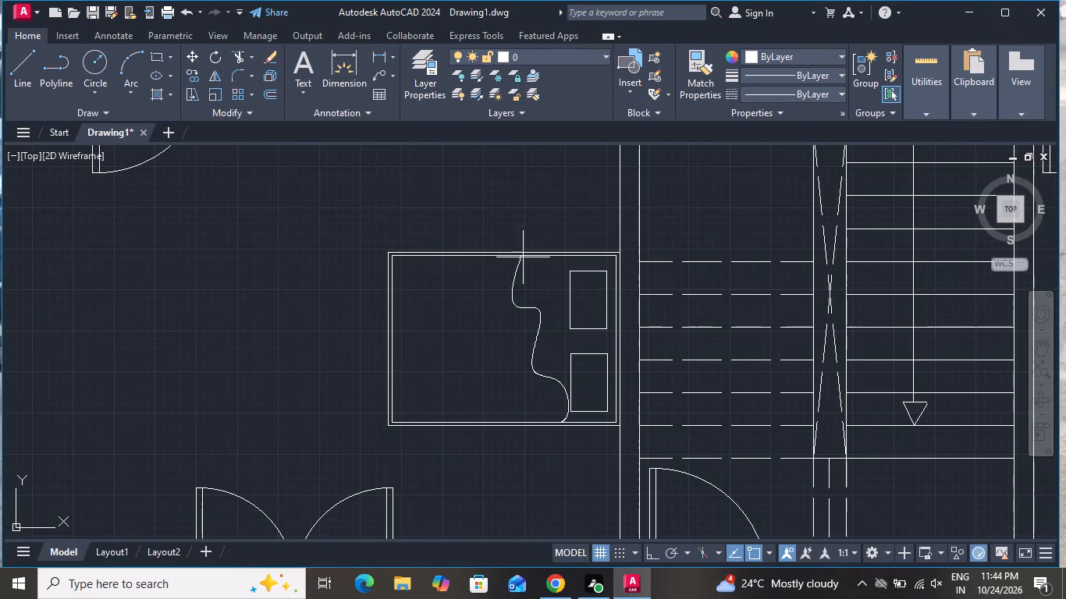
scroll(585, 267, down, 1)
scroll(585, 225, up, 2)
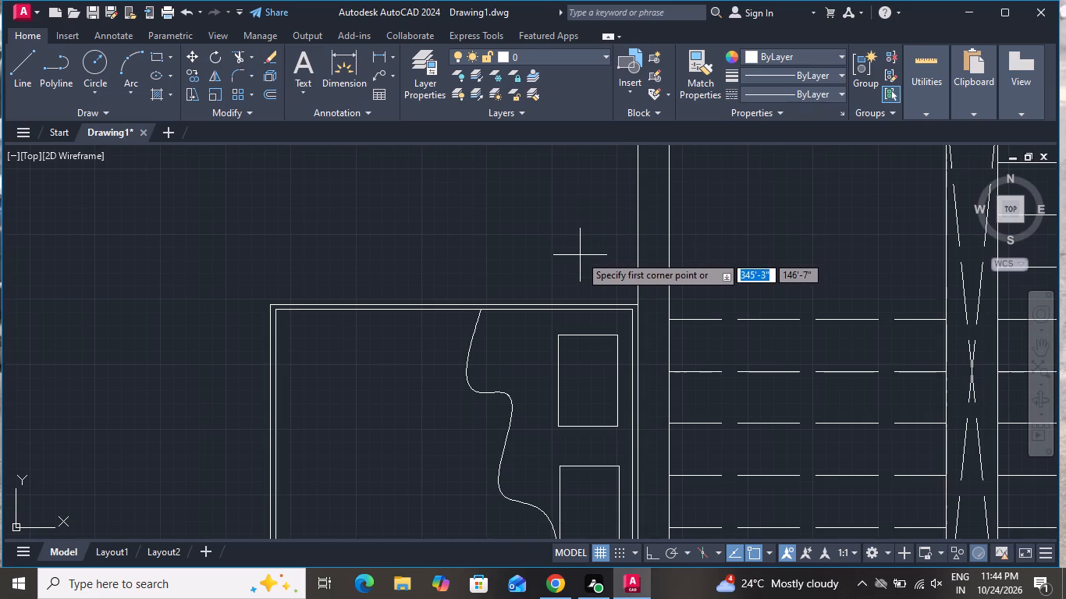
click(568, 228)
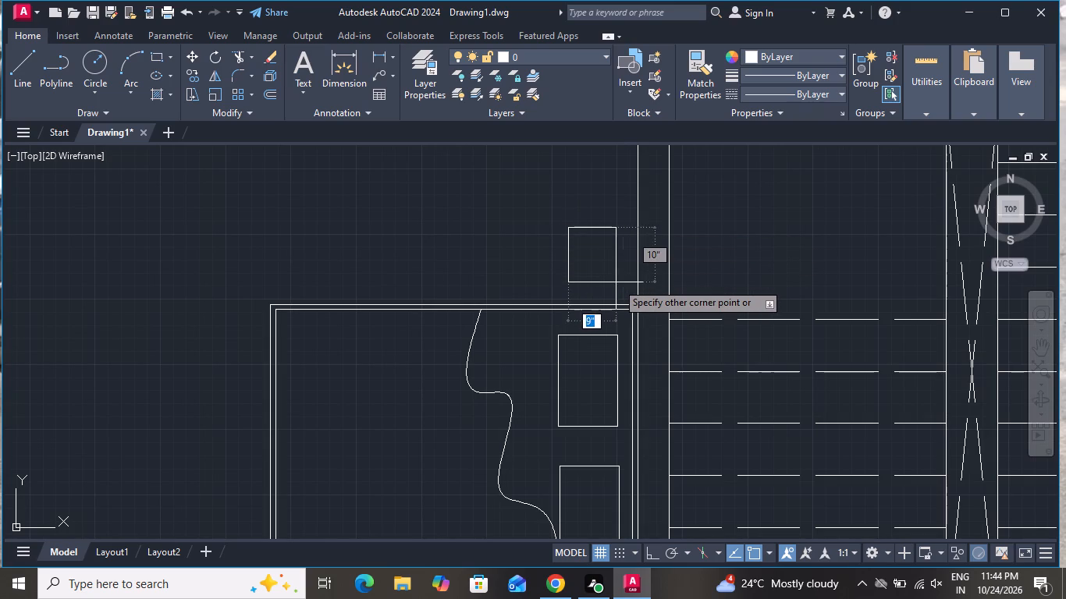
click(630, 292)
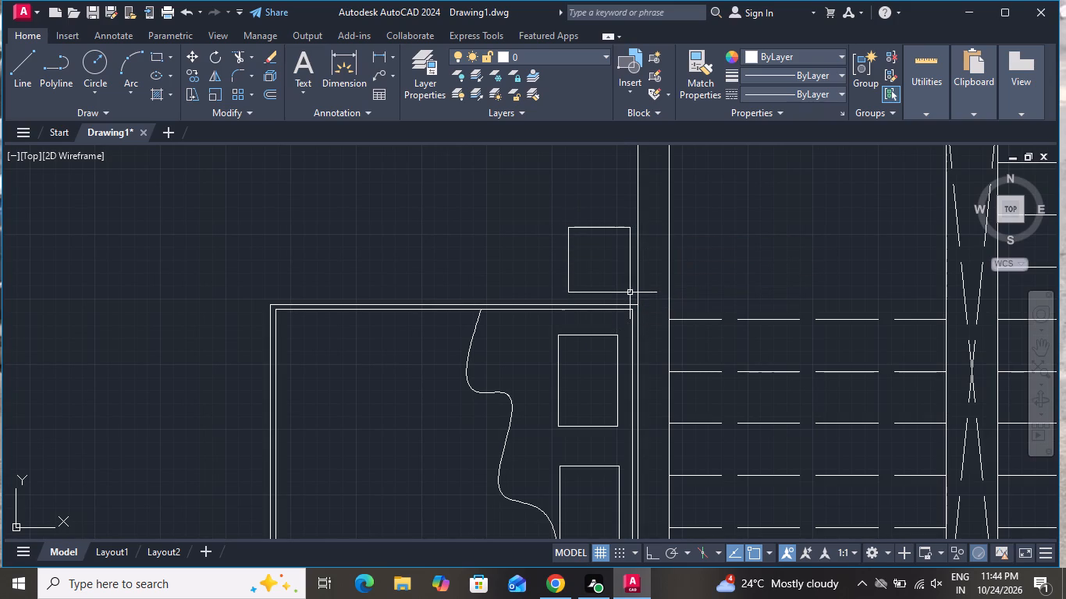
Offset the bedside table rectangle 1" inward.
text(o 1)
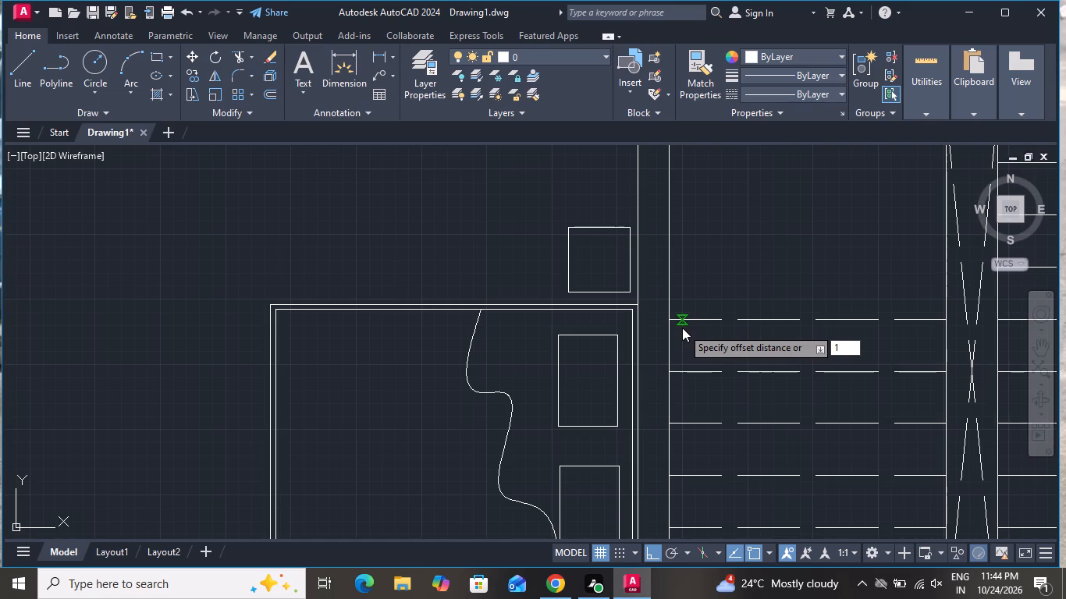
key(shift+quotedbl)
key(Return)
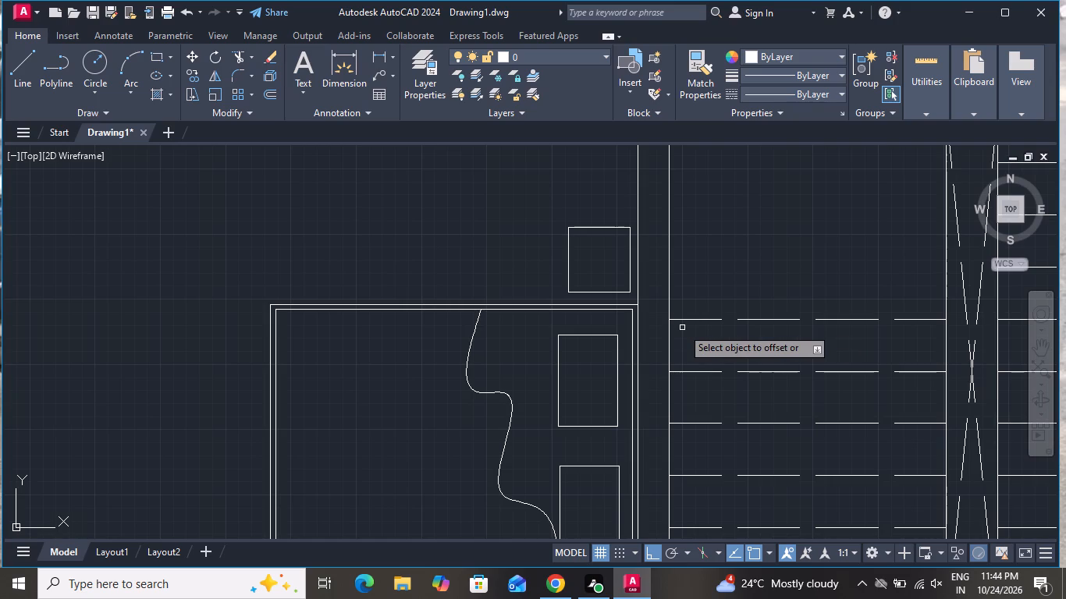
click(624, 228)
click(622, 246)
right_click(525, 188)
click(534, 207)
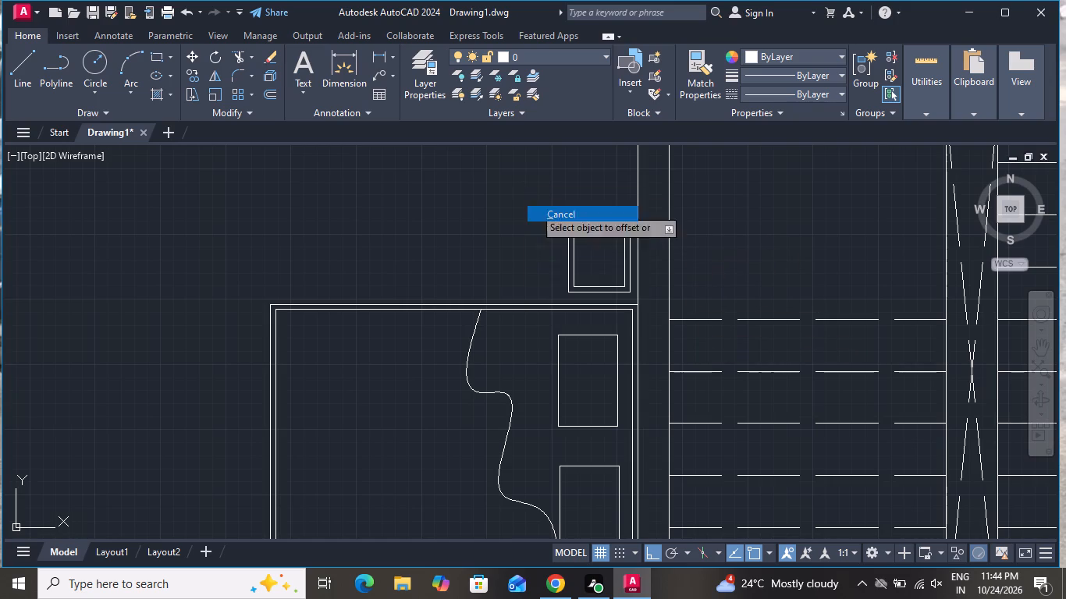
Draw a circle for the lamp centred in the bedside table, kept inside the inner square.
click(94, 52)
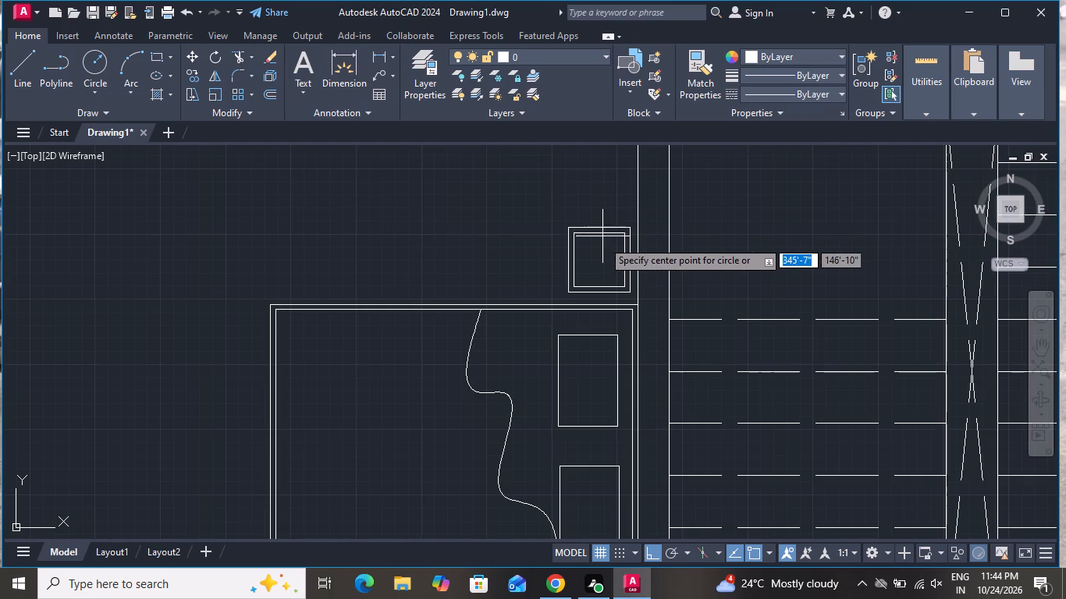
scroll(600, 258, up, 1)
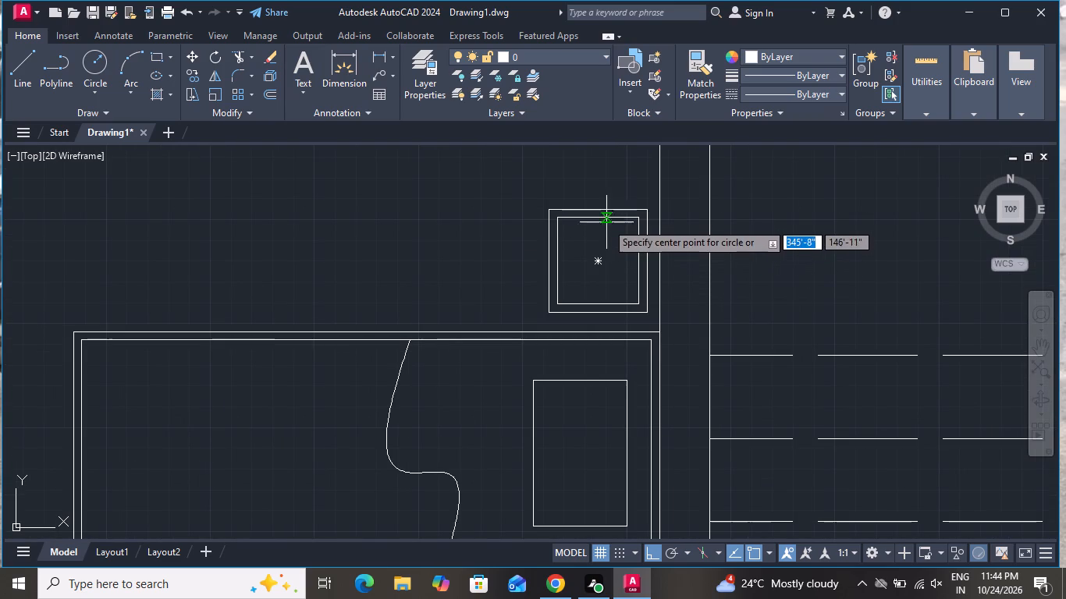
click(598, 263)
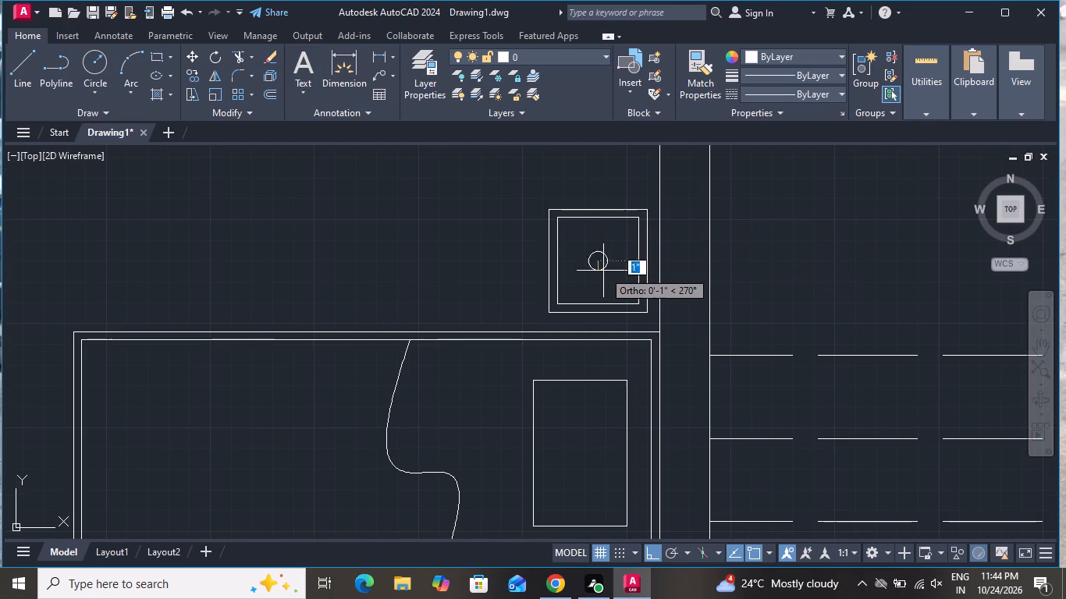
click(612, 286)
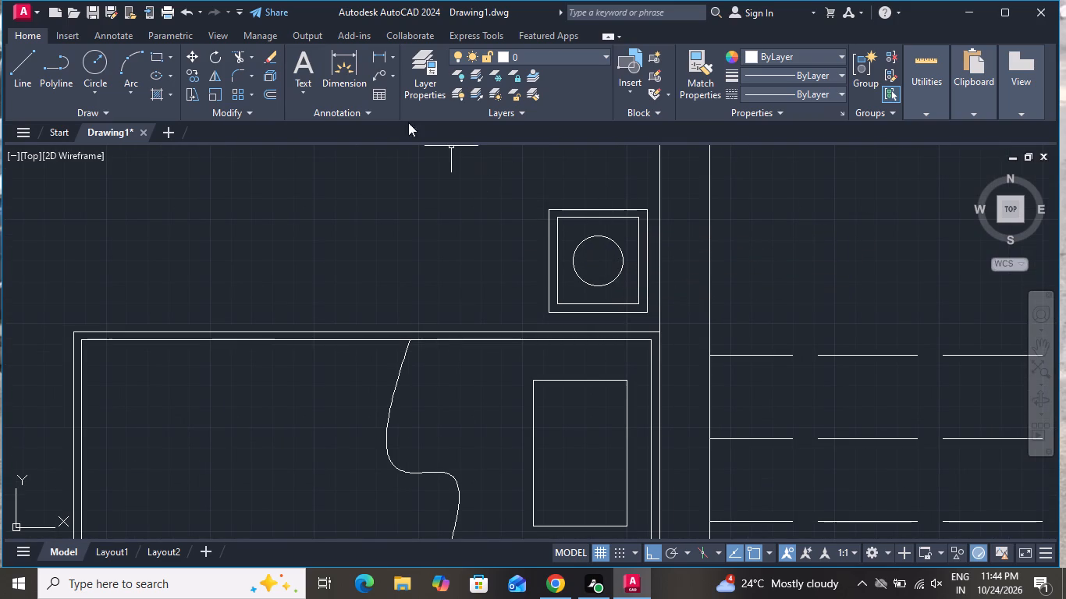
Draw crossing vertical and horizontal lines about 8" long through the lamp circle's centre, extending about 1" beyond the circle.
click(30, 77)
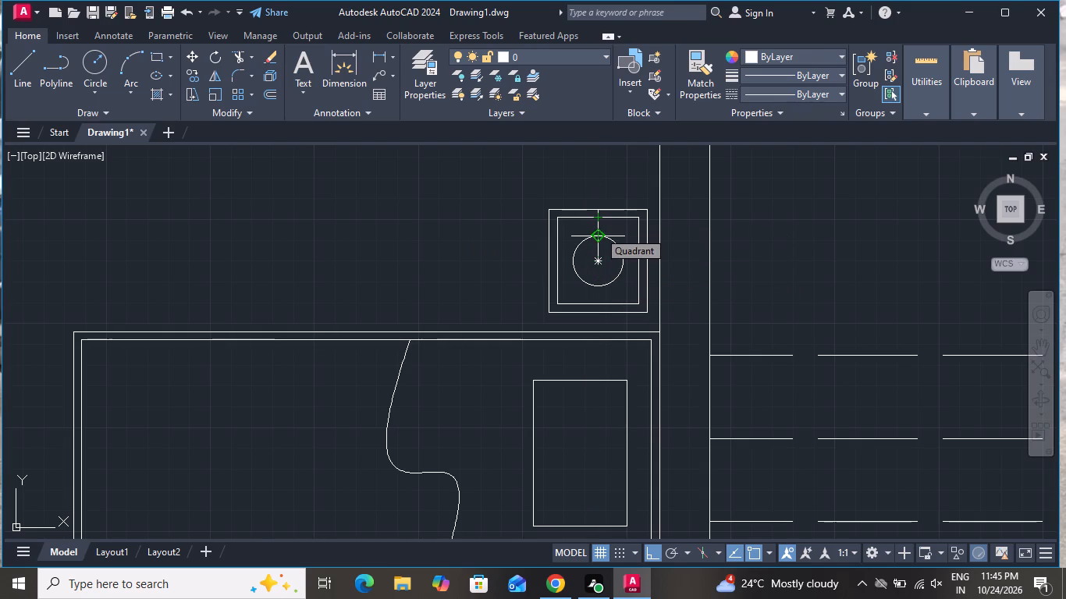
scroll(599, 231, up, 1)
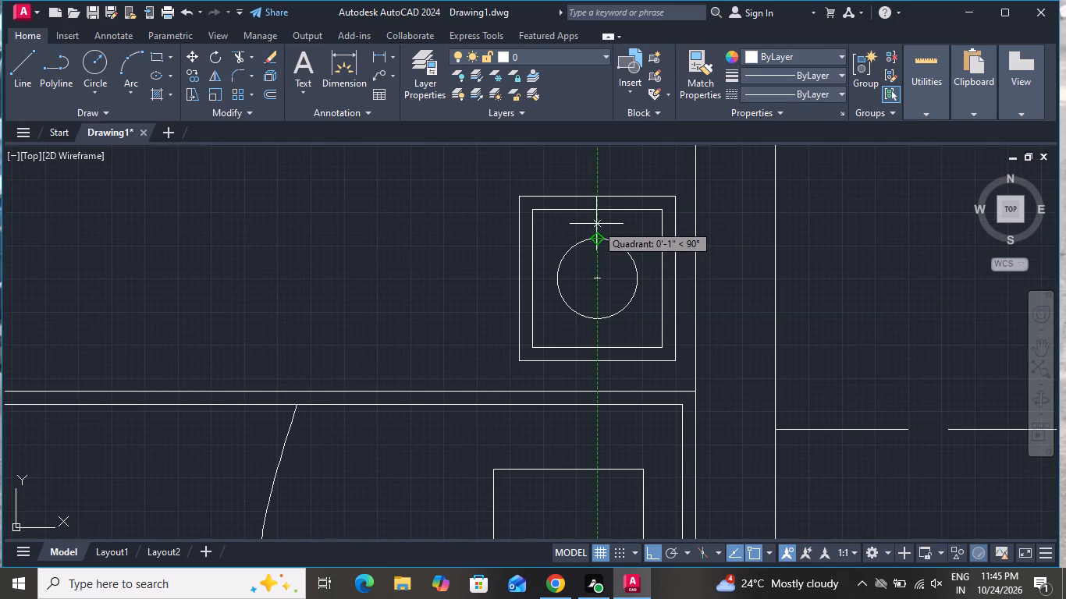
click(596, 224)
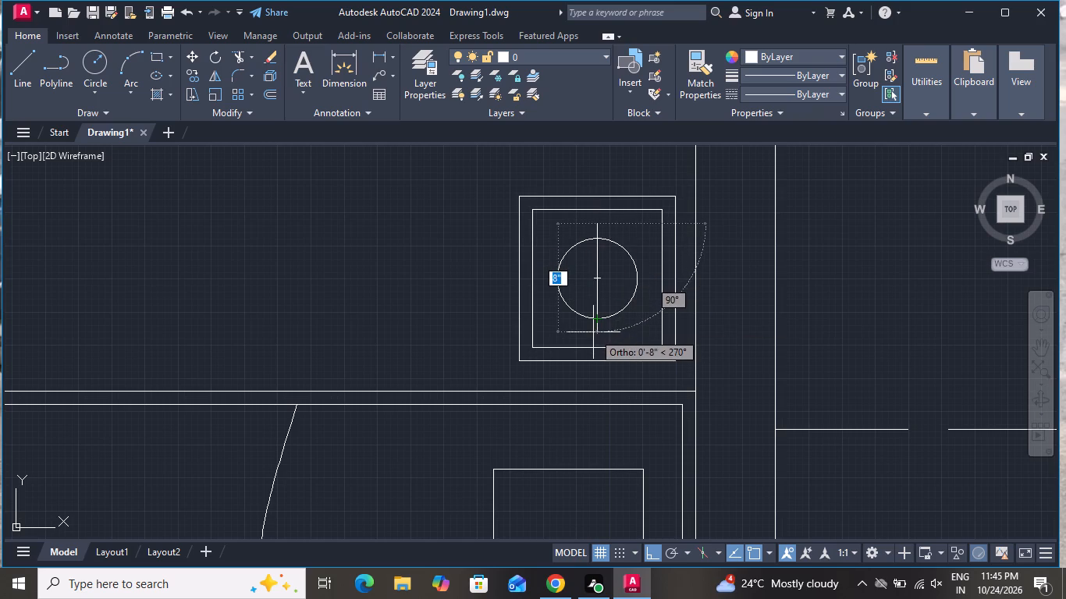
click(593, 332)
right_click(593, 332)
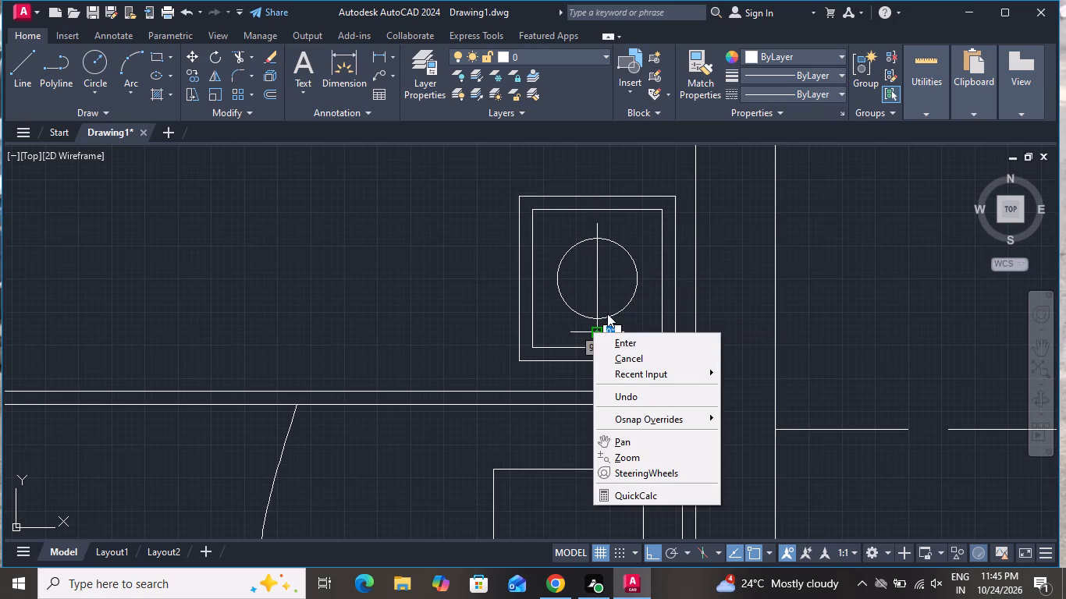
click(602, 358)
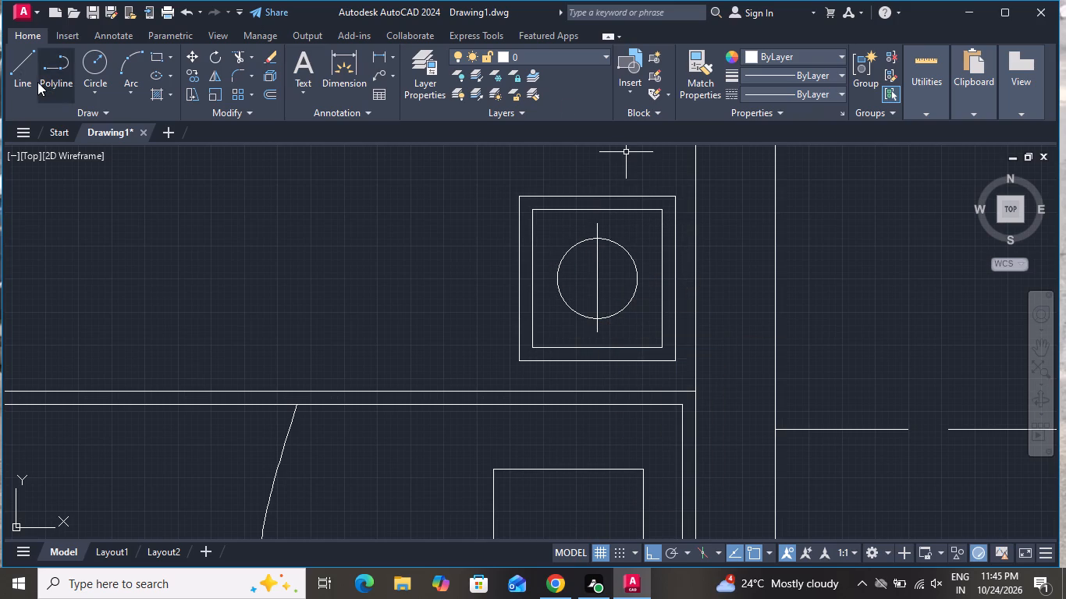
click(22, 67)
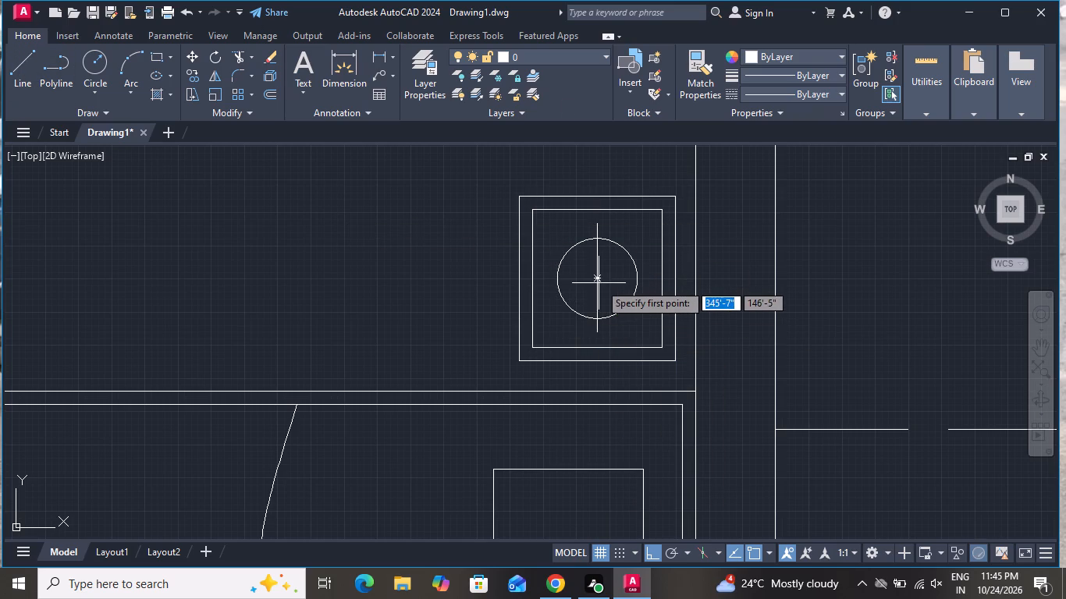
click(545, 278)
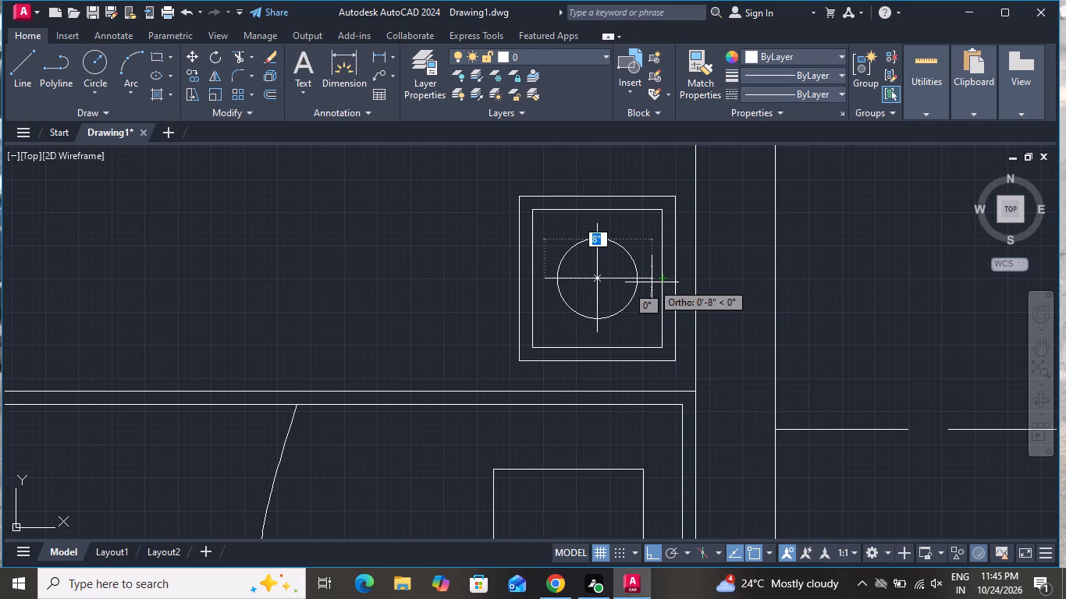
click(652, 282)
right_click(652, 282)
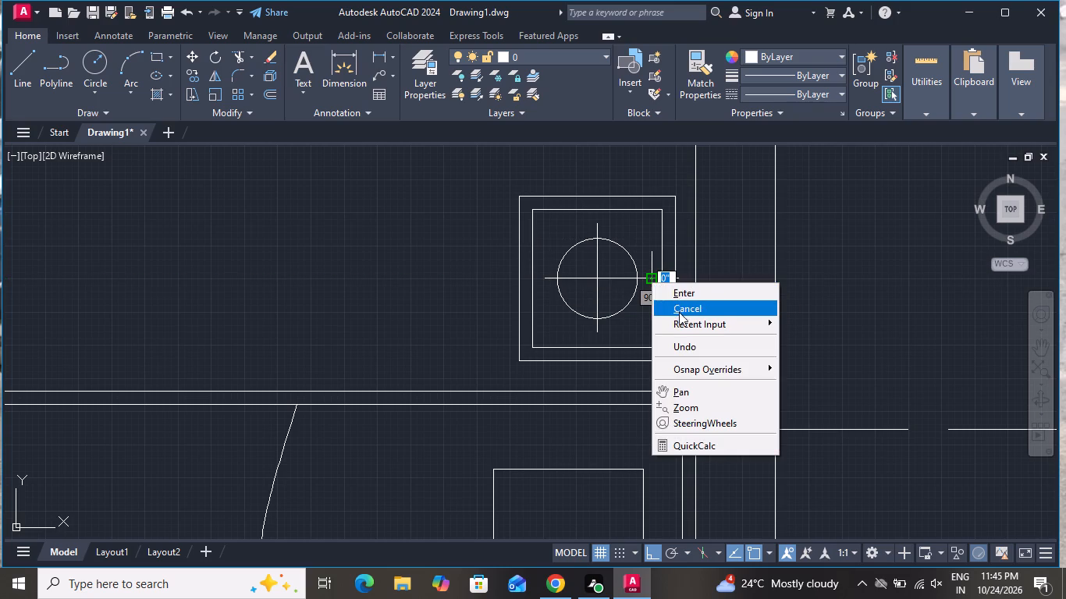
click(679, 314)
Copy the whole bedside table with its lamp about 5'-11" straight south to the other side of the bed.
scroll(679, 314, down, 2)
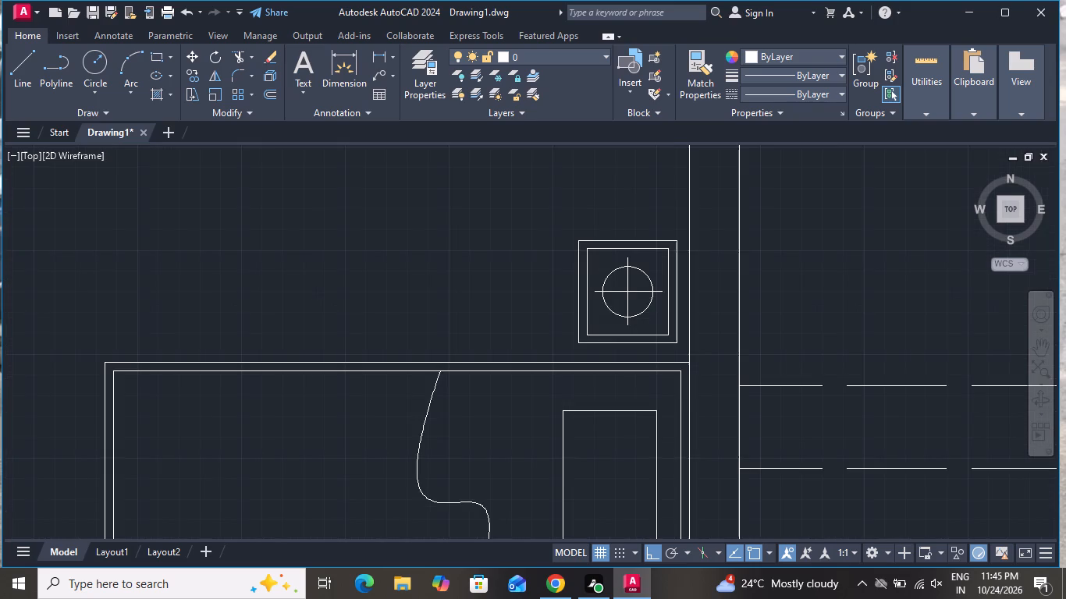
scroll(674, 289, up, 1)
click(681, 239)
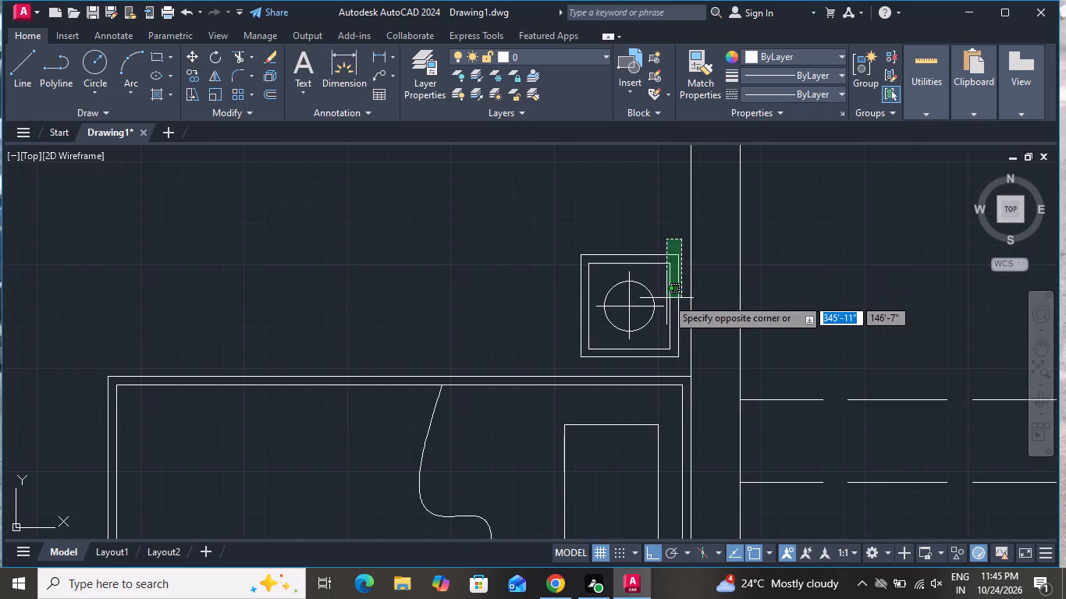
click(568, 366)
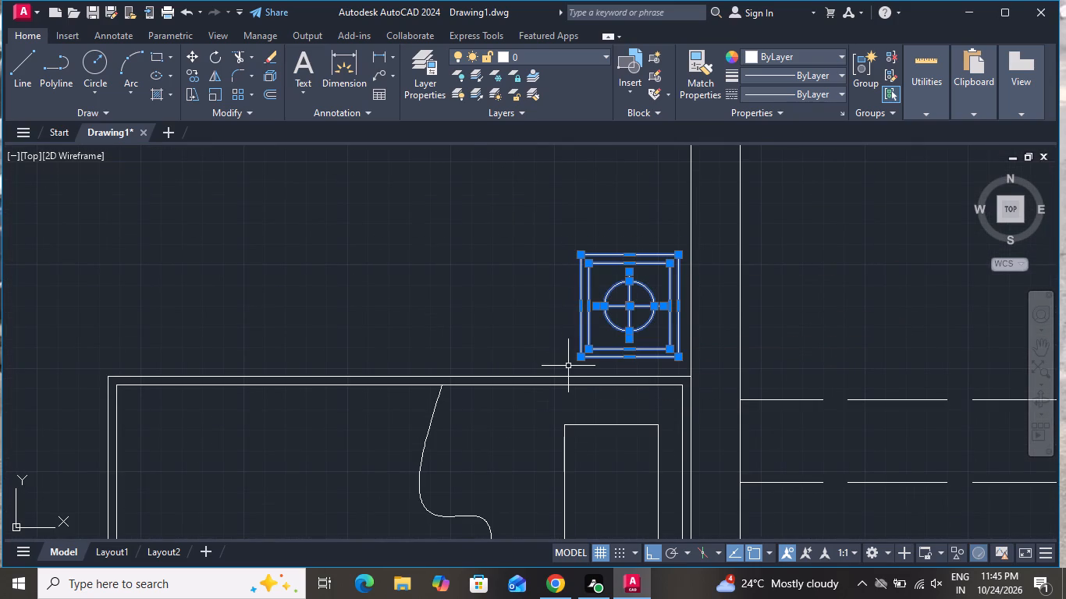
click(195, 75)
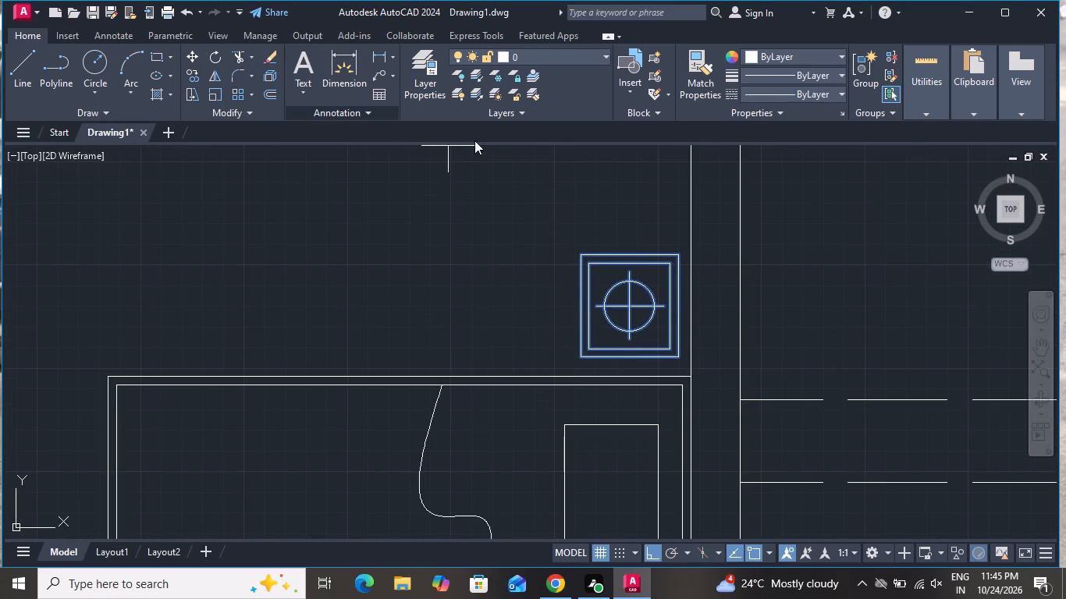
click(631, 311)
scroll(645, 250, down, 2)
scroll(645, 341, down, 1)
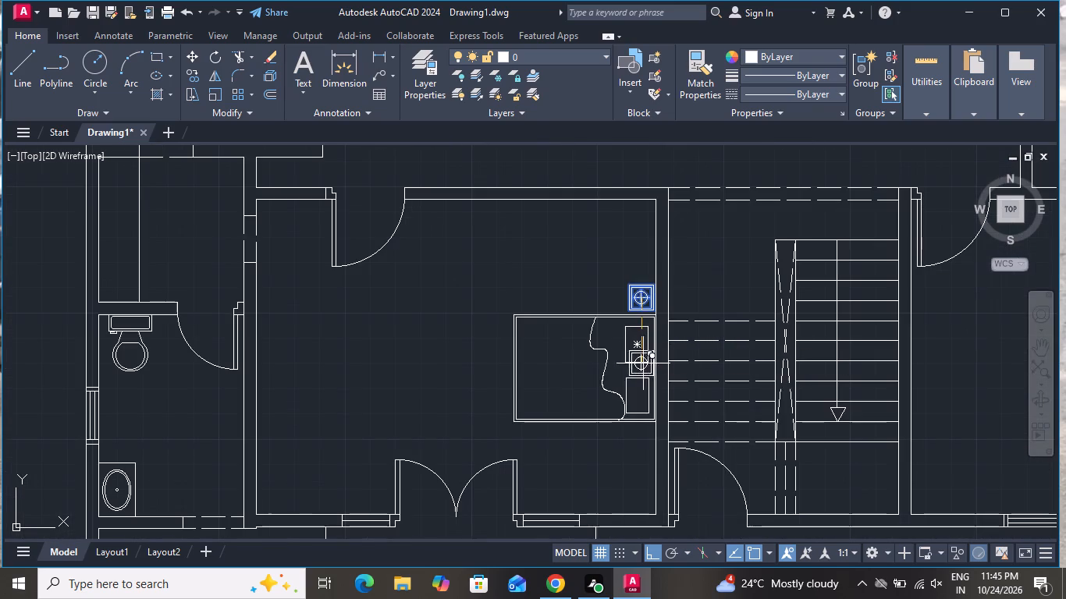
scroll(647, 448, up, 1)
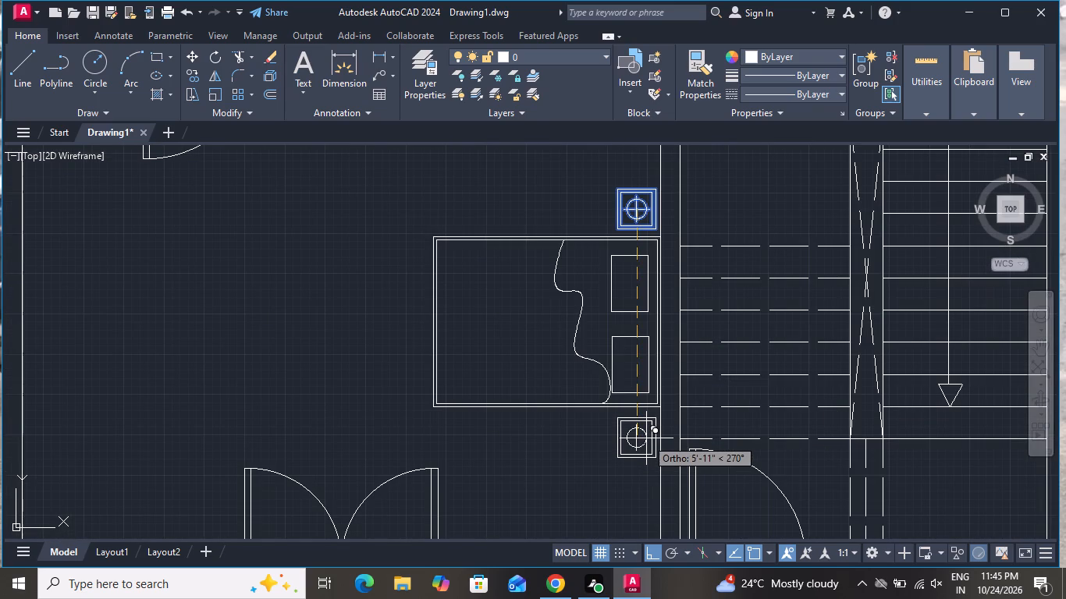
click(646, 438)
right_click(646, 438)
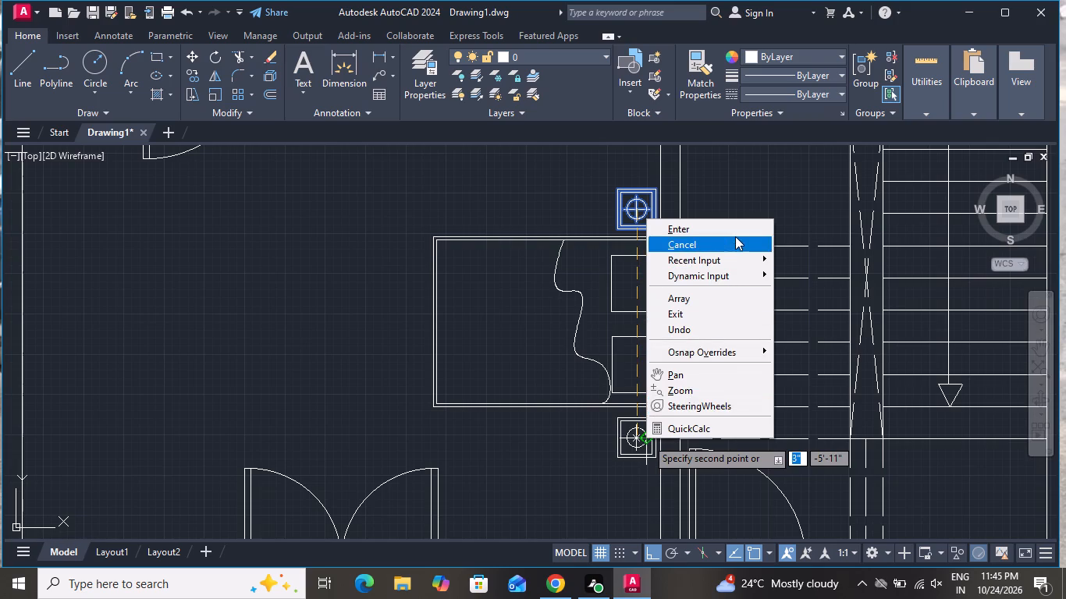
click(735, 235)
Draw a rectangular cabinet about 11" by 3' against the bedroom's west wall, opposite the bed.
scroll(735, 235, down, 1)
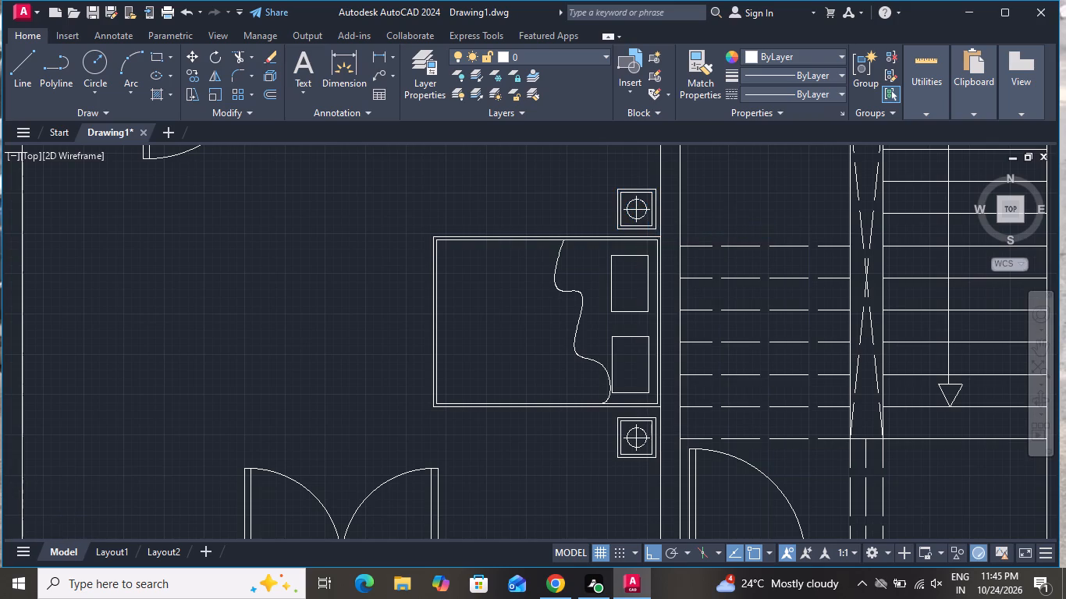
scroll(735, 235, down, 1)
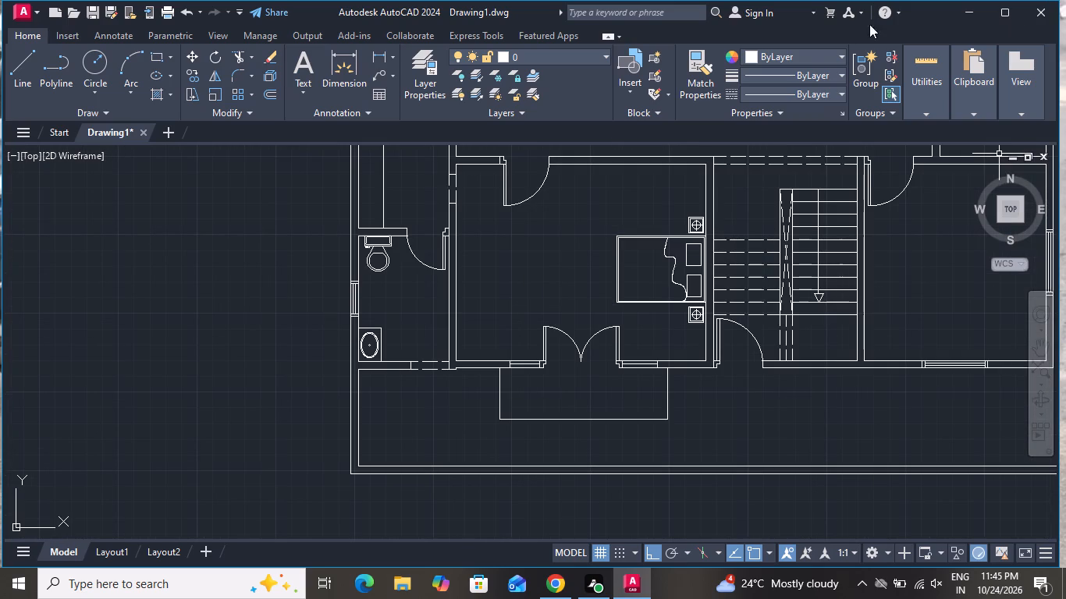
click(152, 55)
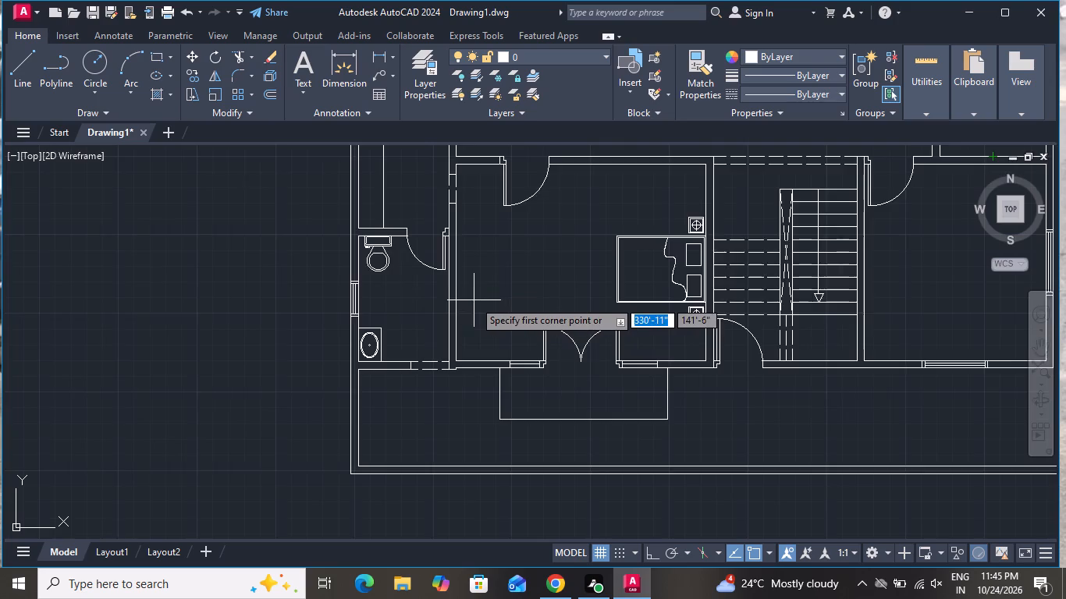
scroll(473, 299, up, 1)
scroll(435, 221, up, 1)
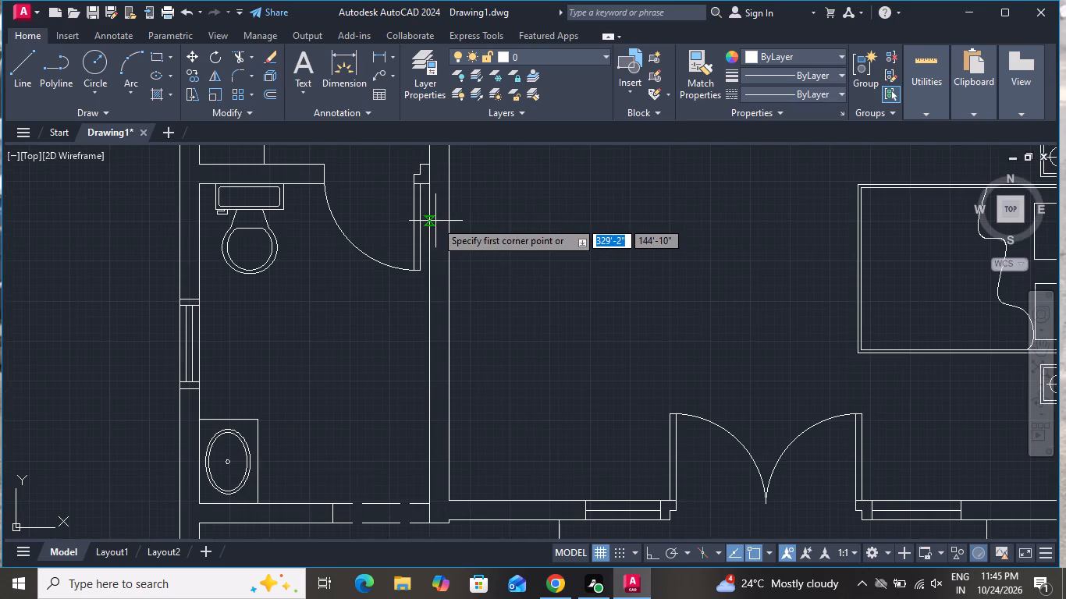
click(449, 237)
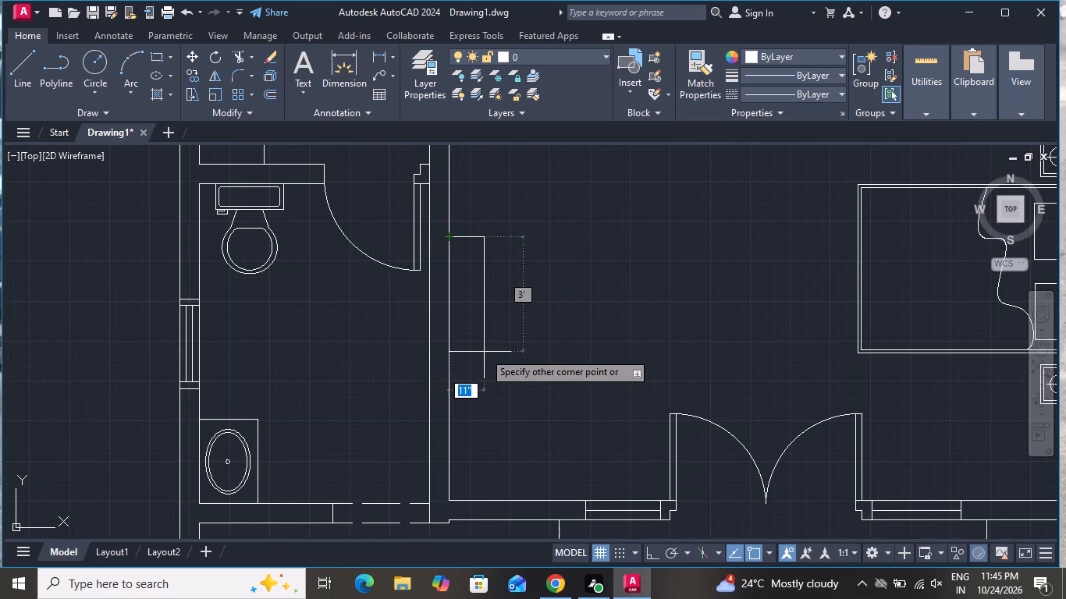
click(484, 352)
Draw a thin rectangle about 1" by 2' inside the west wall cabinet as the television screen.
click(154, 58)
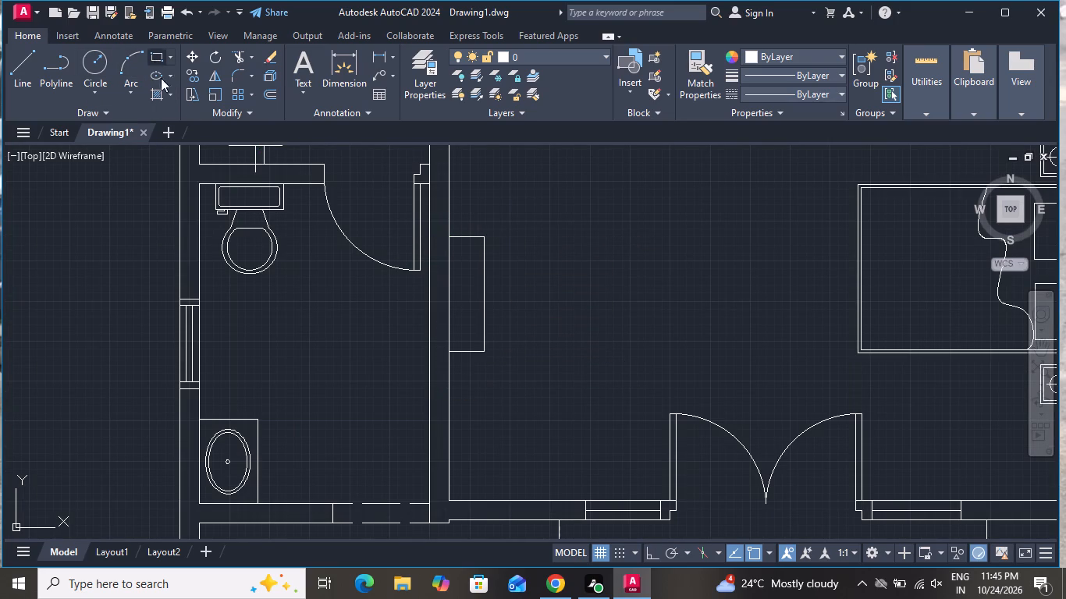
scroll(460, 272, up, 1)
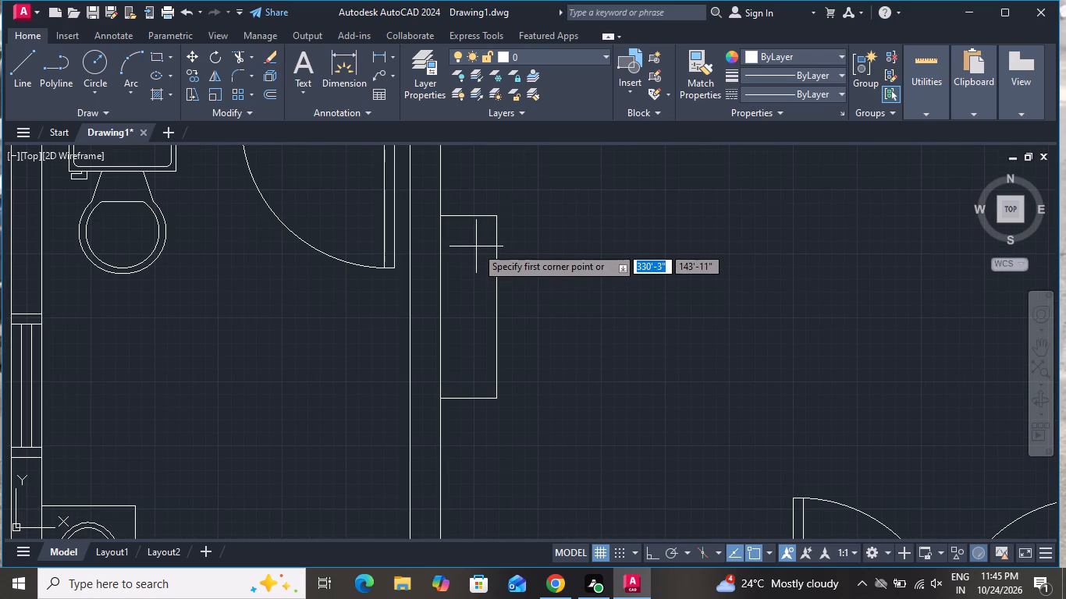
click(478, 250)
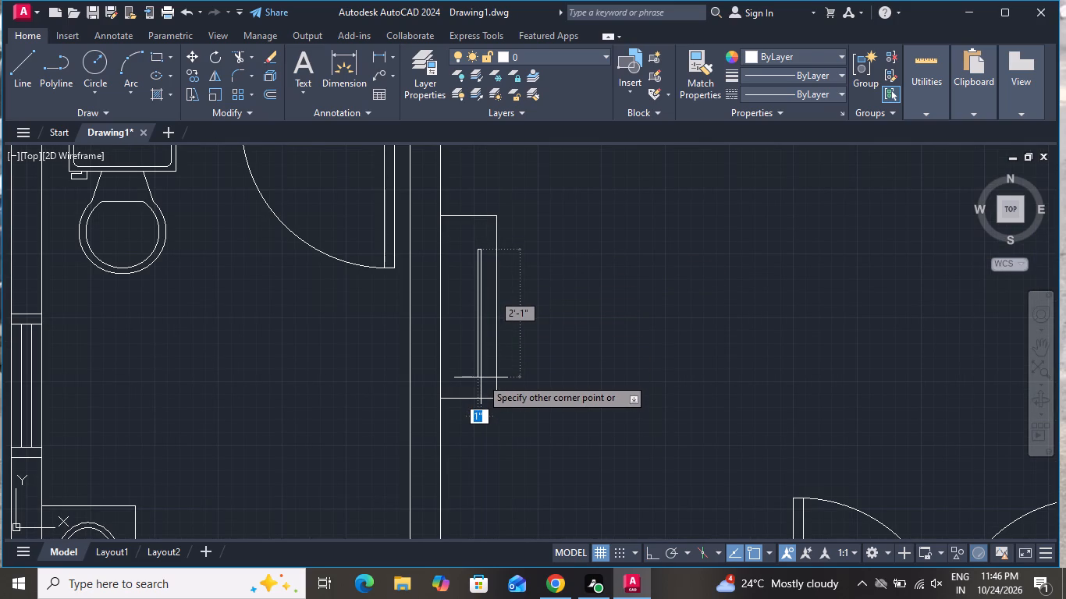
click(484, 374)
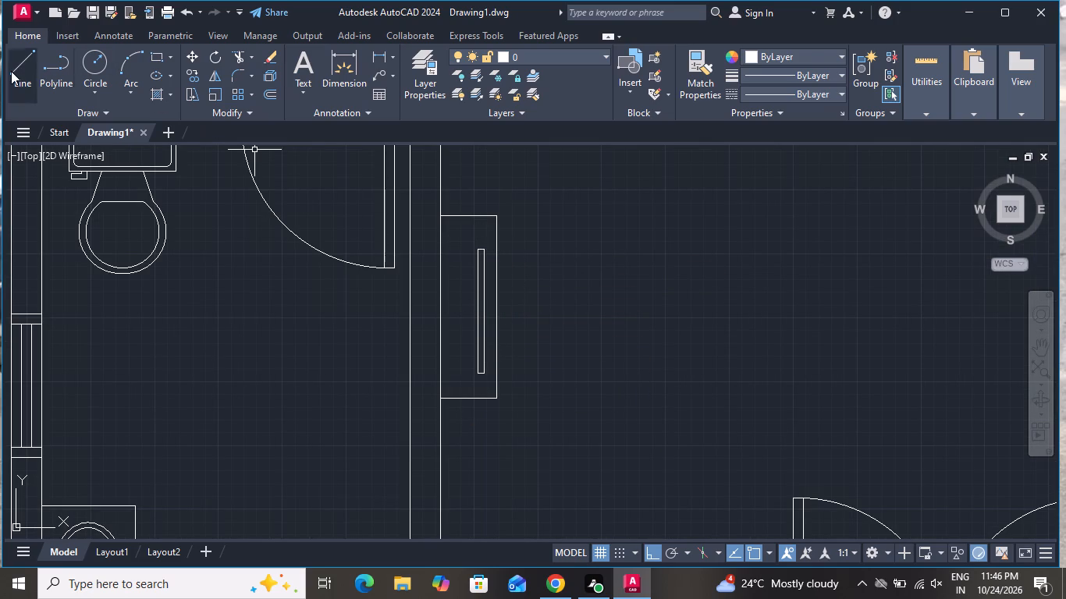
Draw the television's back outline west of the thin rectangle: a vertical line about 1'-8" long, joined to it by a slanted line at each end.
click(11, 71)
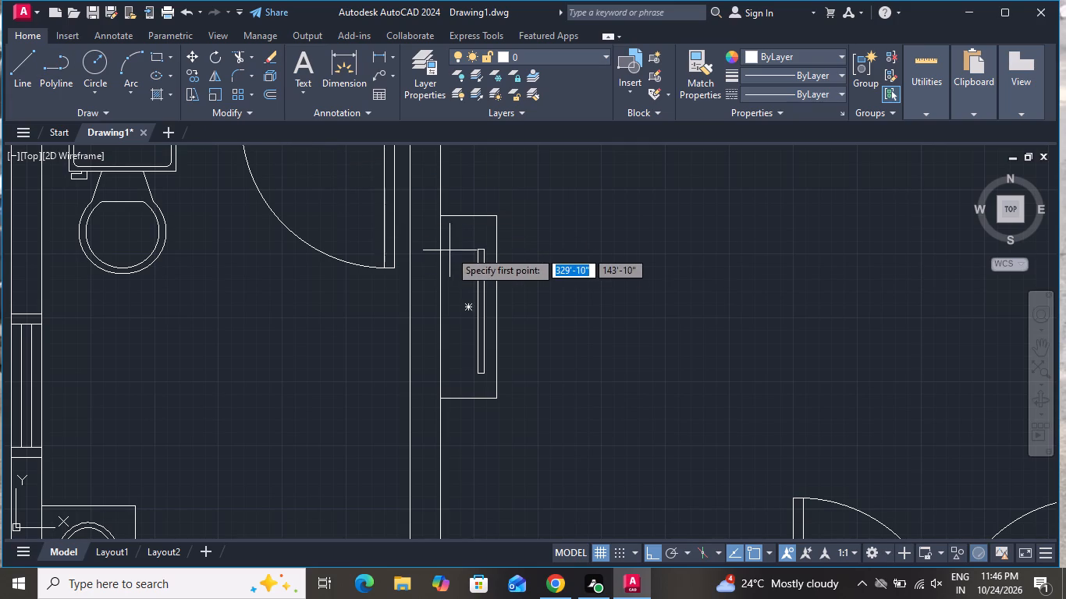
scroll(459, 262, up, 1)
click(487, 268)
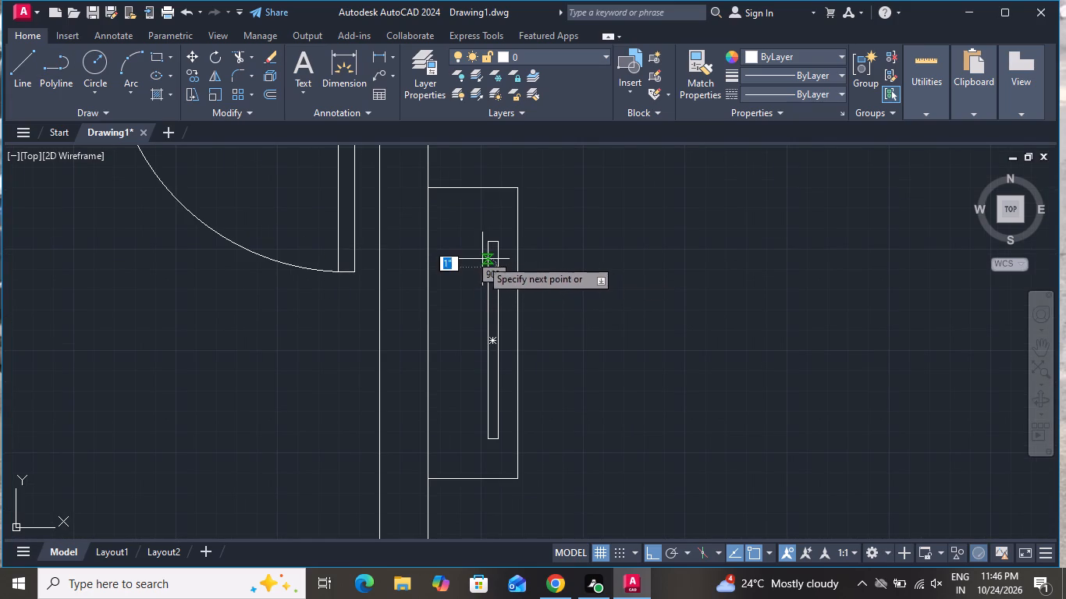
click(650, 553)
scroll(478, 253, up, 3)
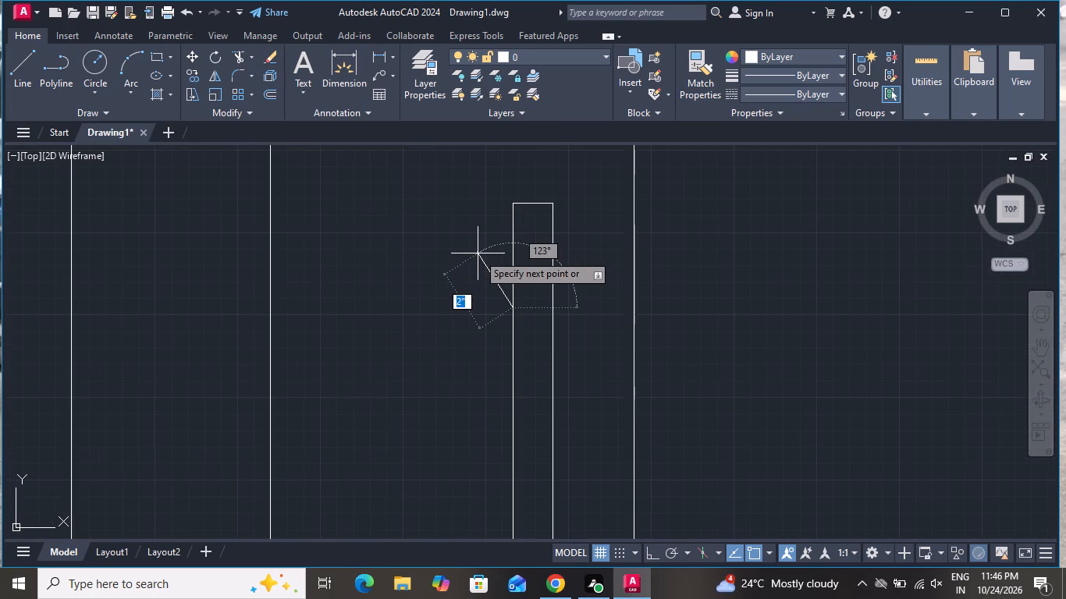
click(476, 261)
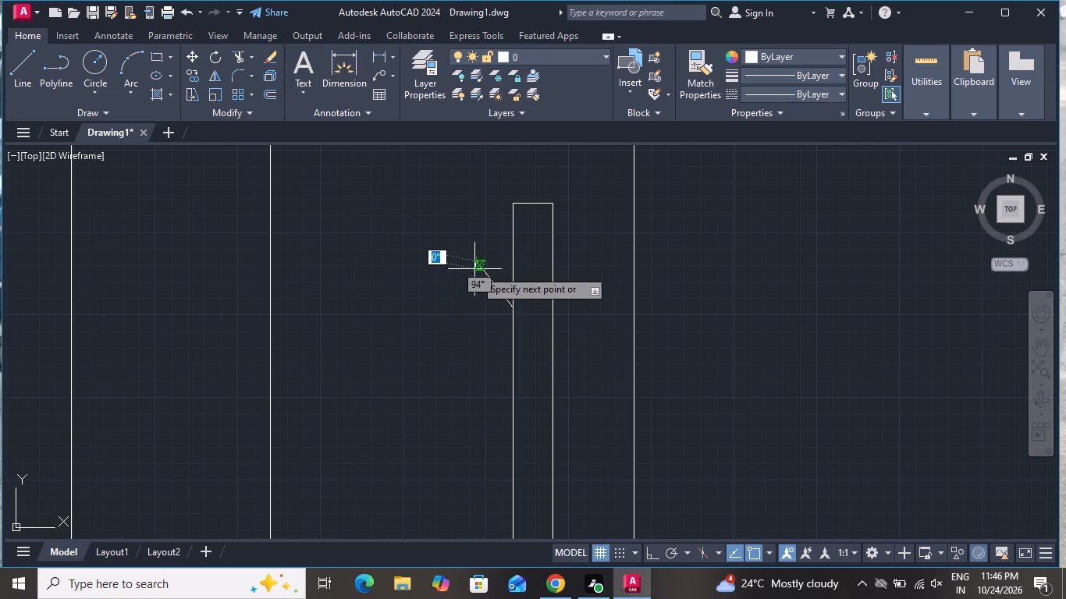
scroll(474, 269, down, 3)
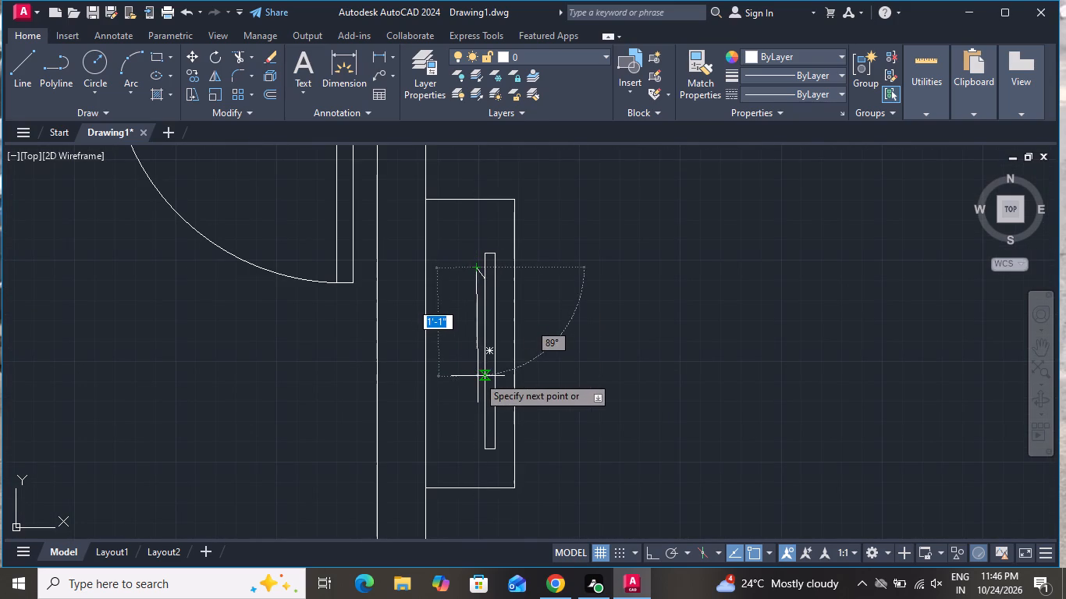
scroll(468, 402, up, 3)
scroll(464, 413, down, 2)
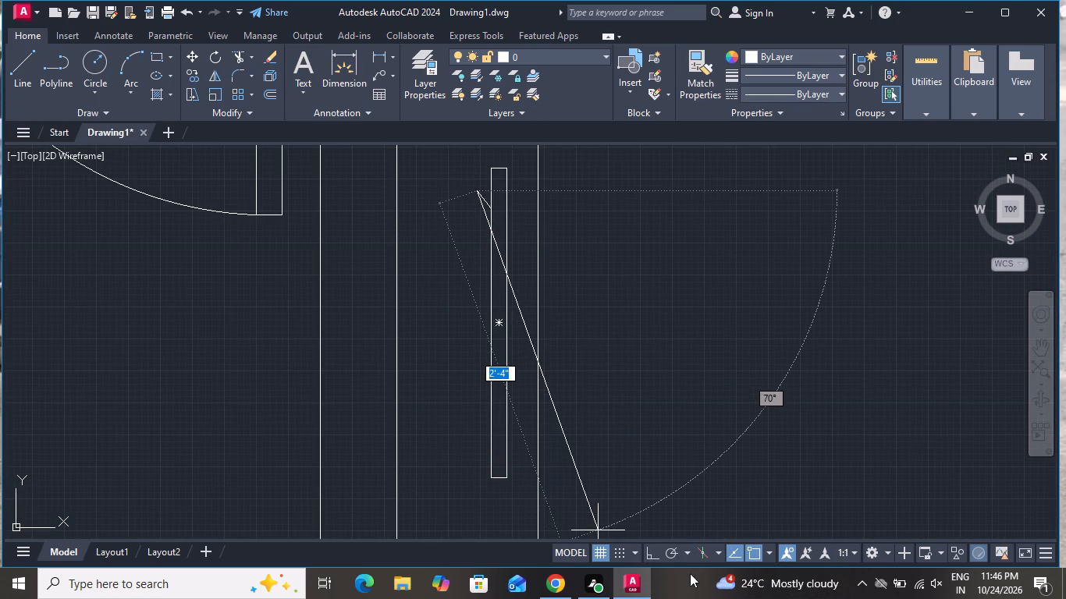
click(653, 551)
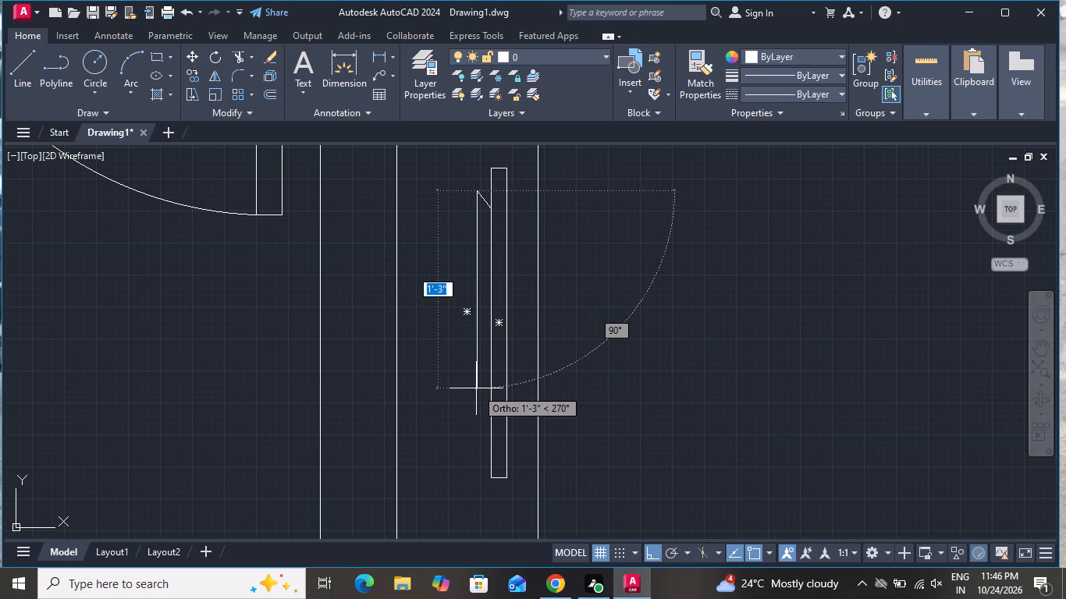
click(471, 455)
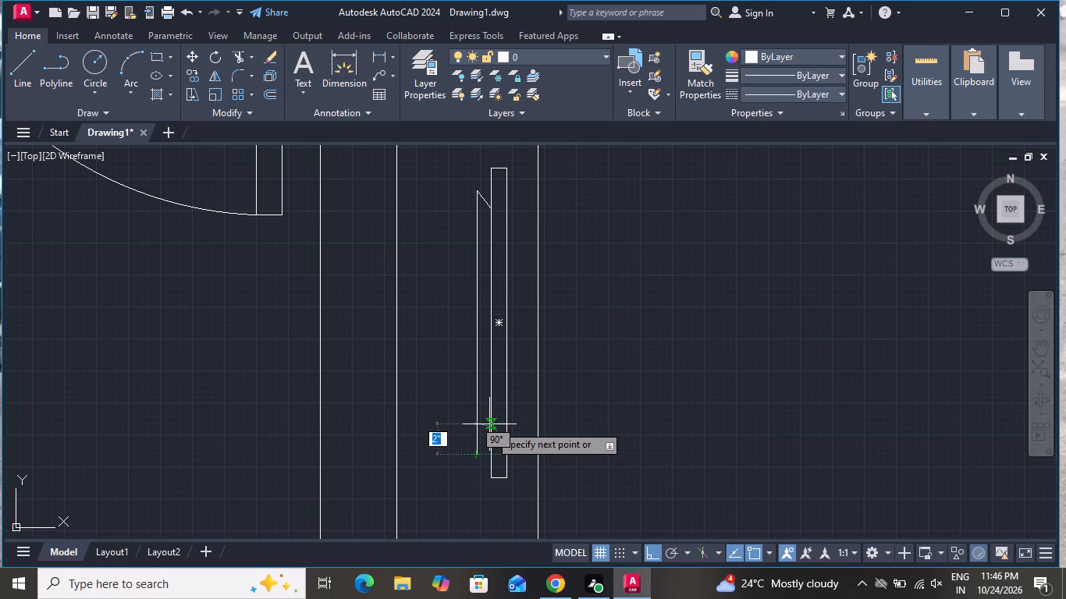
click(489, 424)
right_click(489, 424)
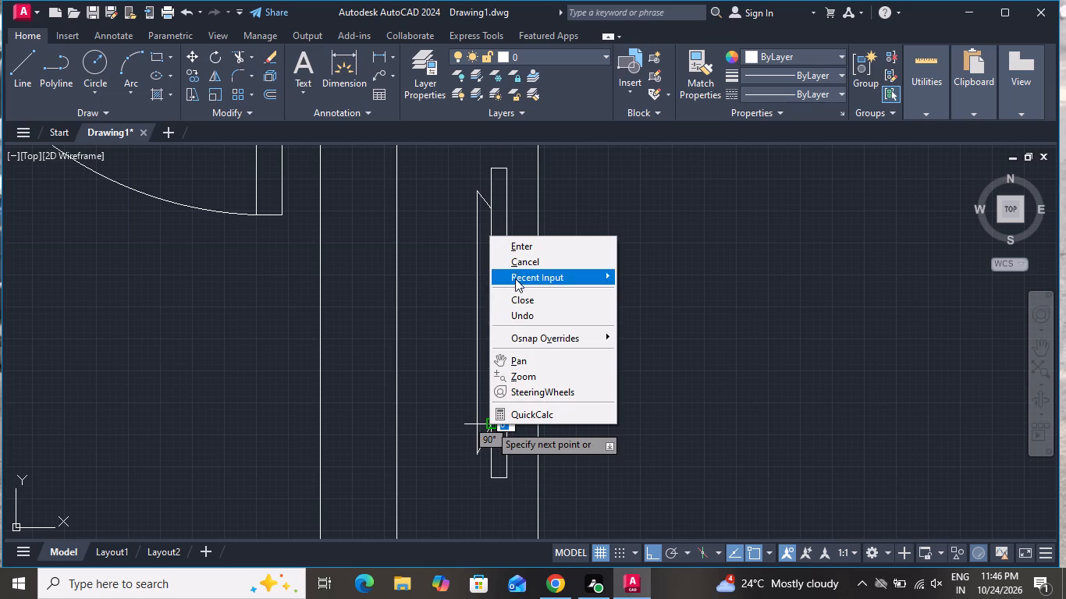
click(515, 262)
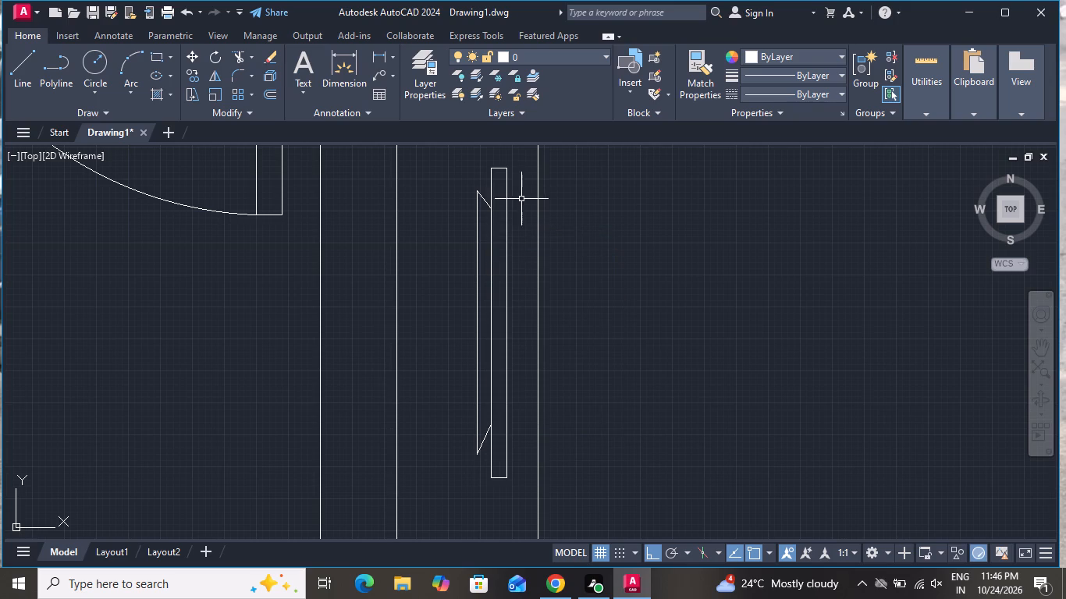
Move the whole television about 5" west within the cabinet, towards the bedroom wall.
click(521, 156)
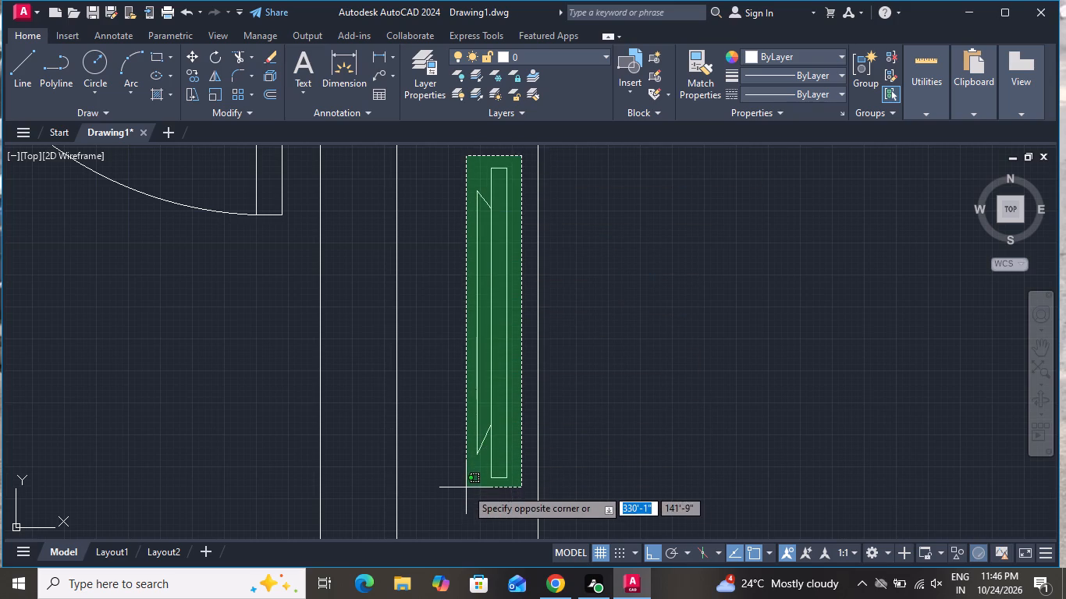
click(466, 515)
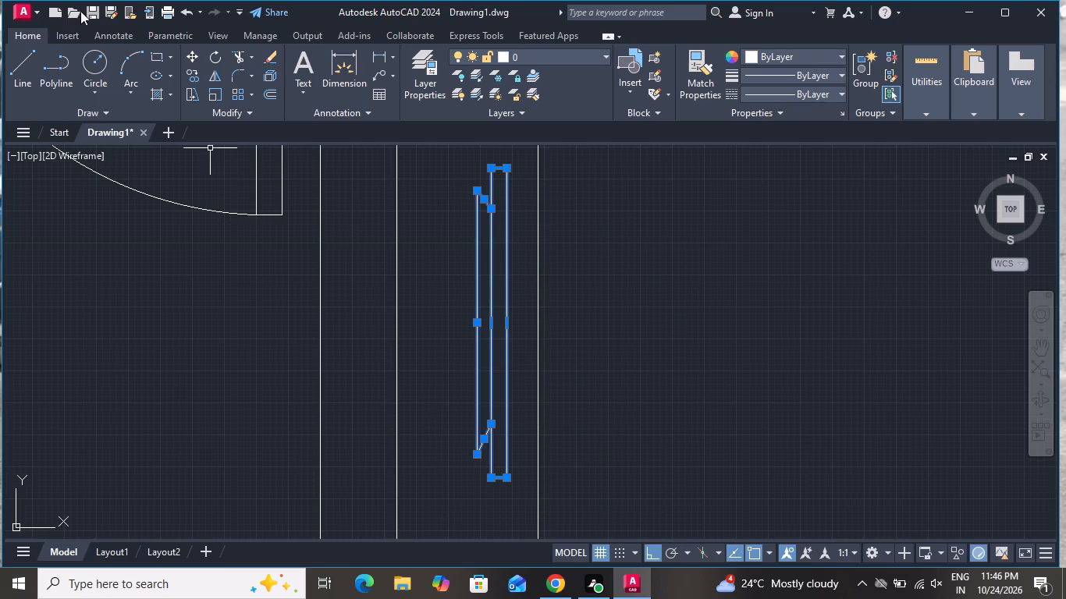
click(190, 58)
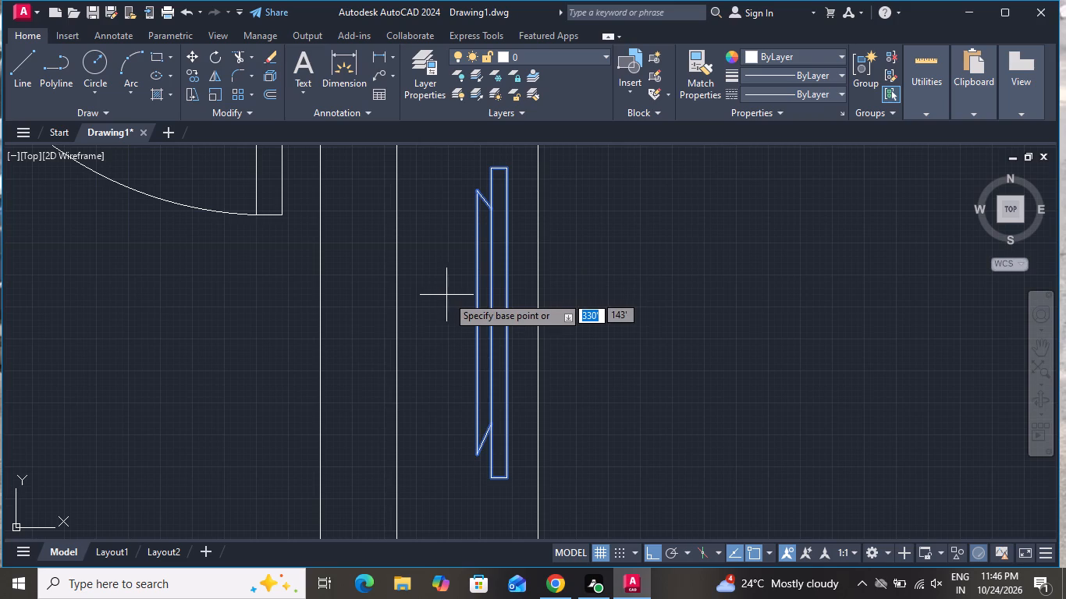
click(459, 306)
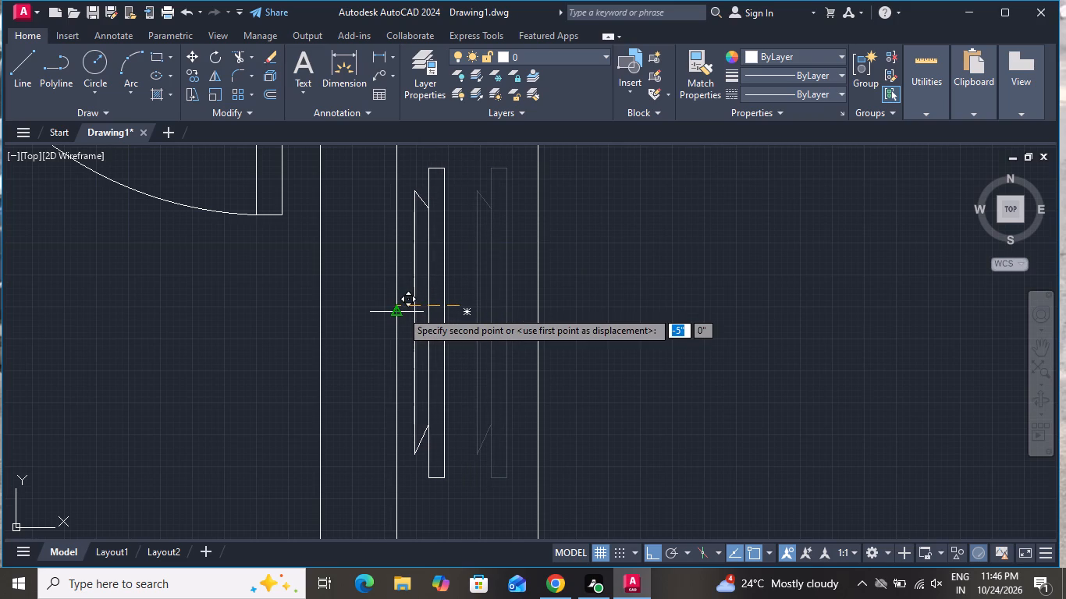
click(401, 310)
Draw a wardrobe outline along the bedroom's north wall, about 2'-1" deep, running about 9'-8" from beside the door to the east wall.
scroll(468, 323, down, 3)
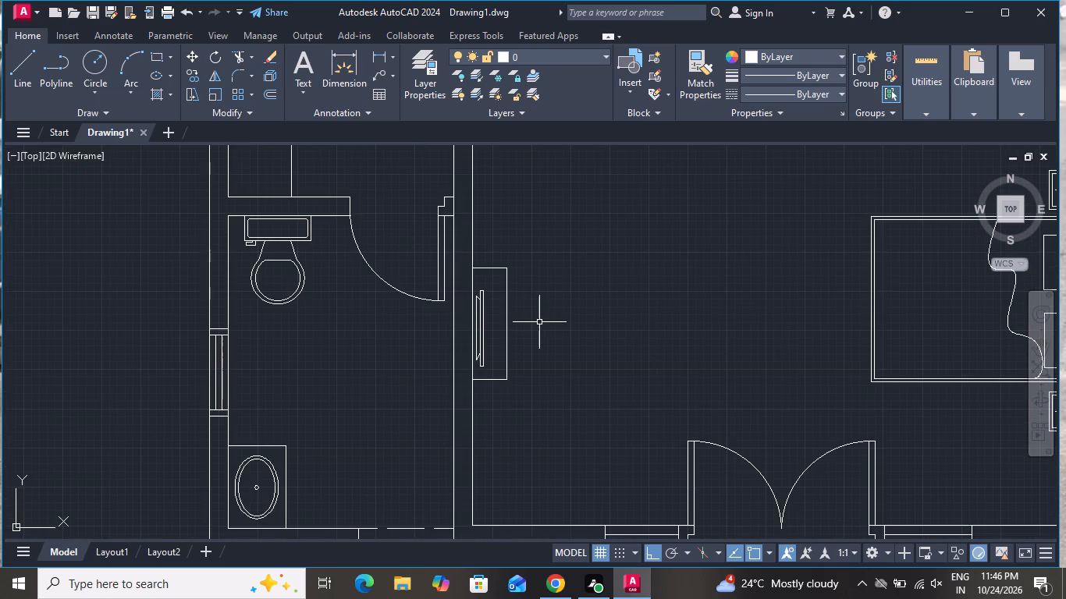
scroll(536, 335, down, 2)
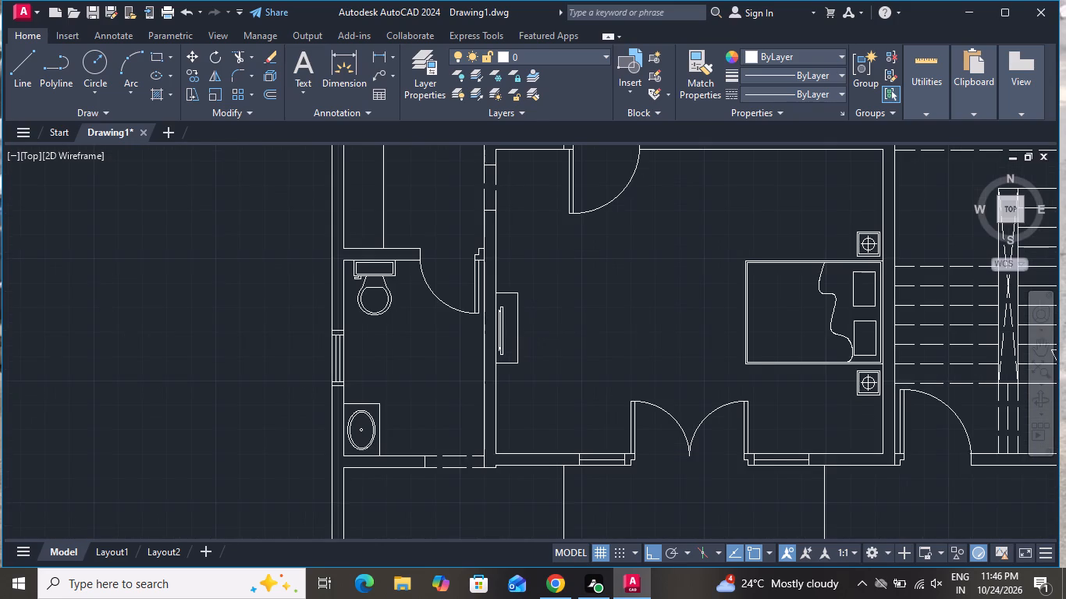
click(30, 64)
scroll(644, 222, up, 2)
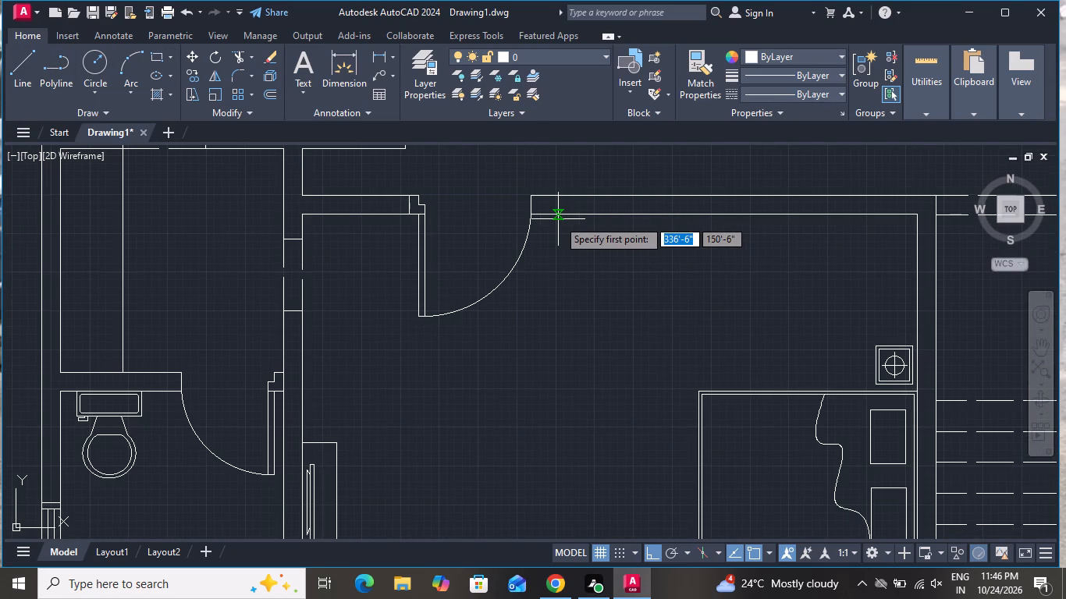
click(556, 215)
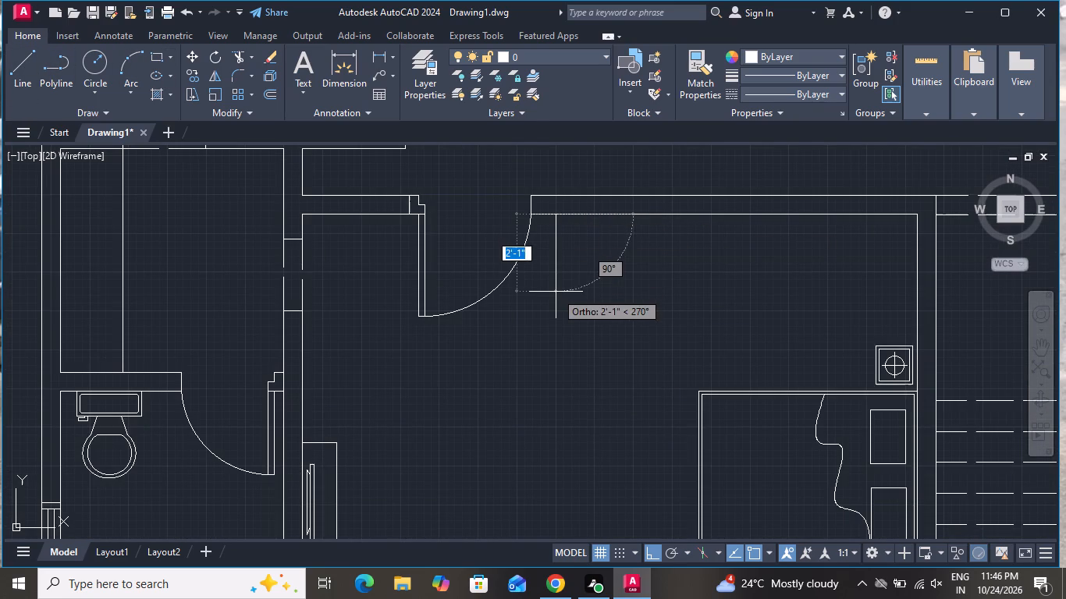
click(556, 292)
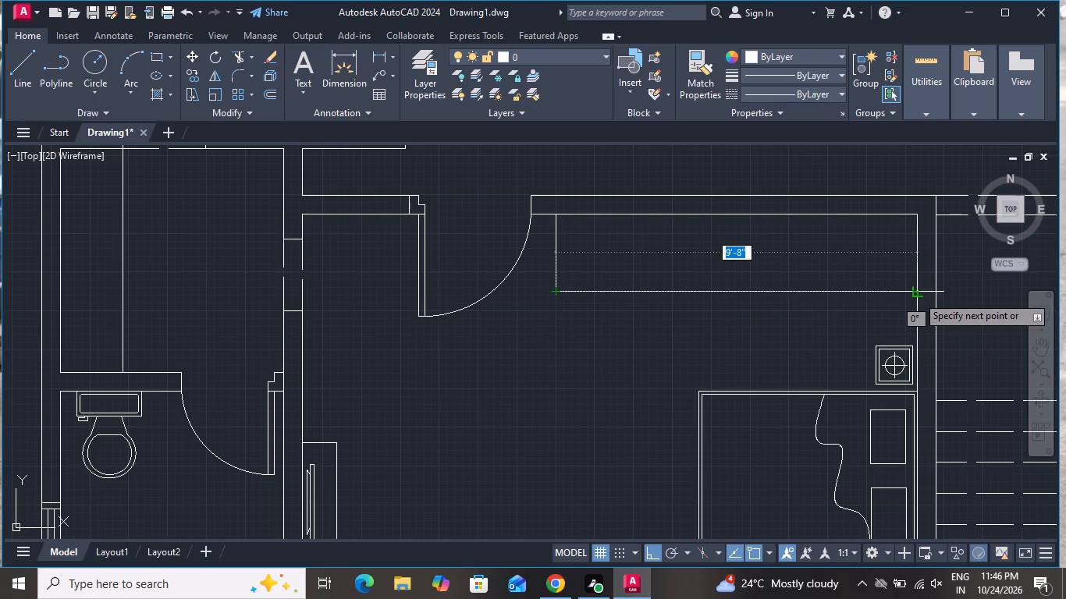
click(917, 296)
right_click(917, 296)
click(933, 321)
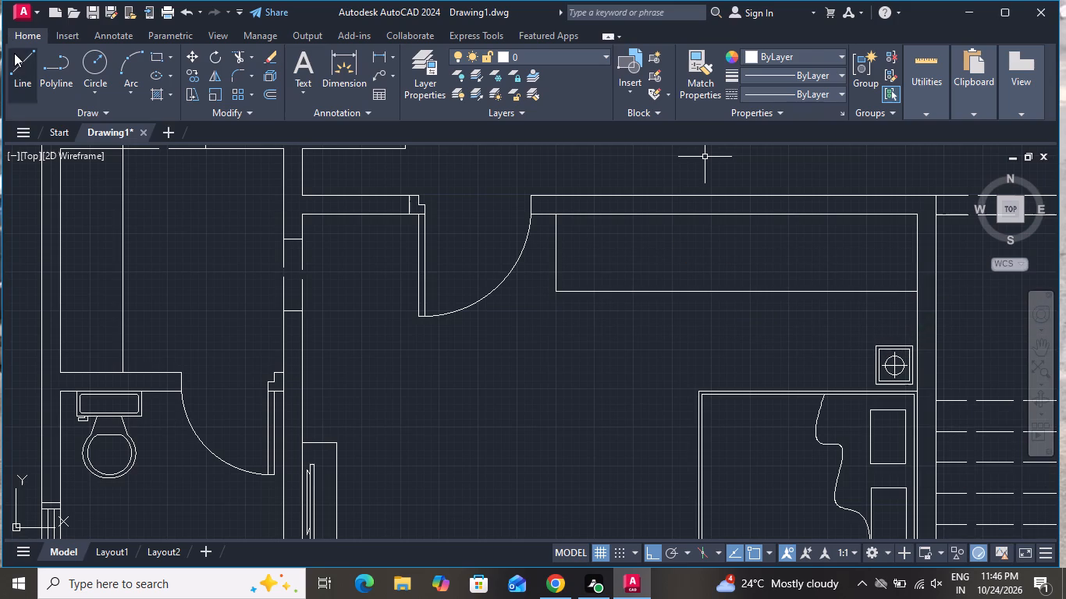
Draw a vertical divider across the wardrobe's full depth, about 2'-9" from its west end.
click(14, 53)
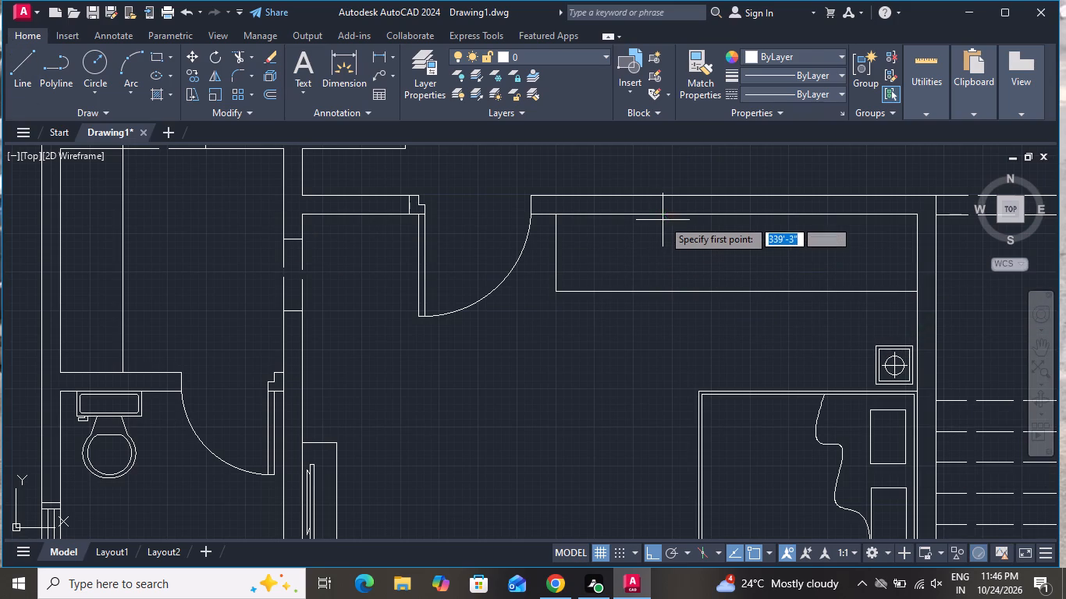
click(659, 216)
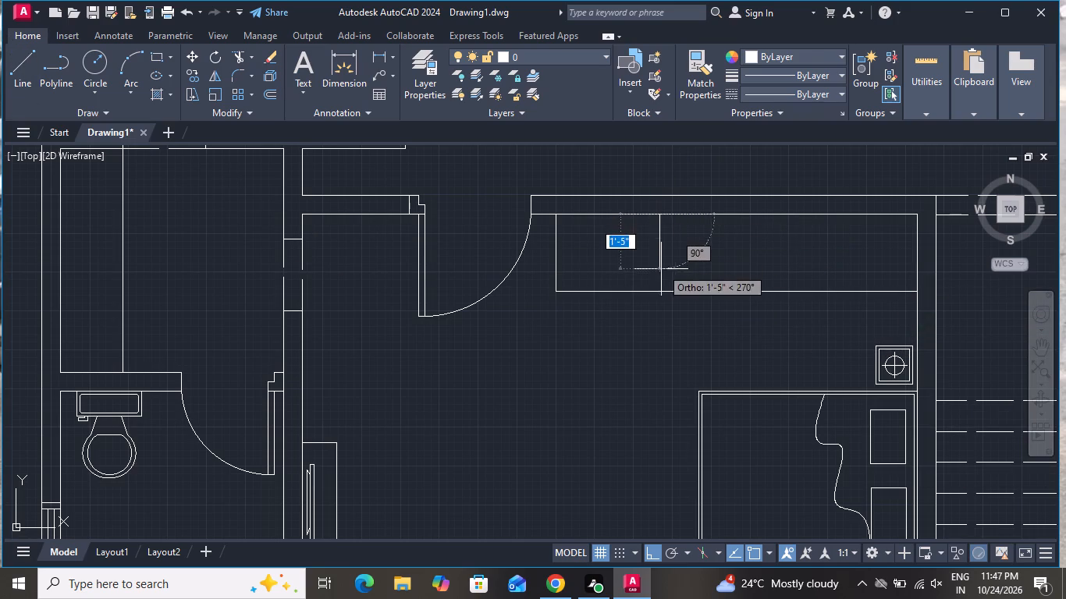
click(659, 292)
right_click(659, 292)
click(680, 324)
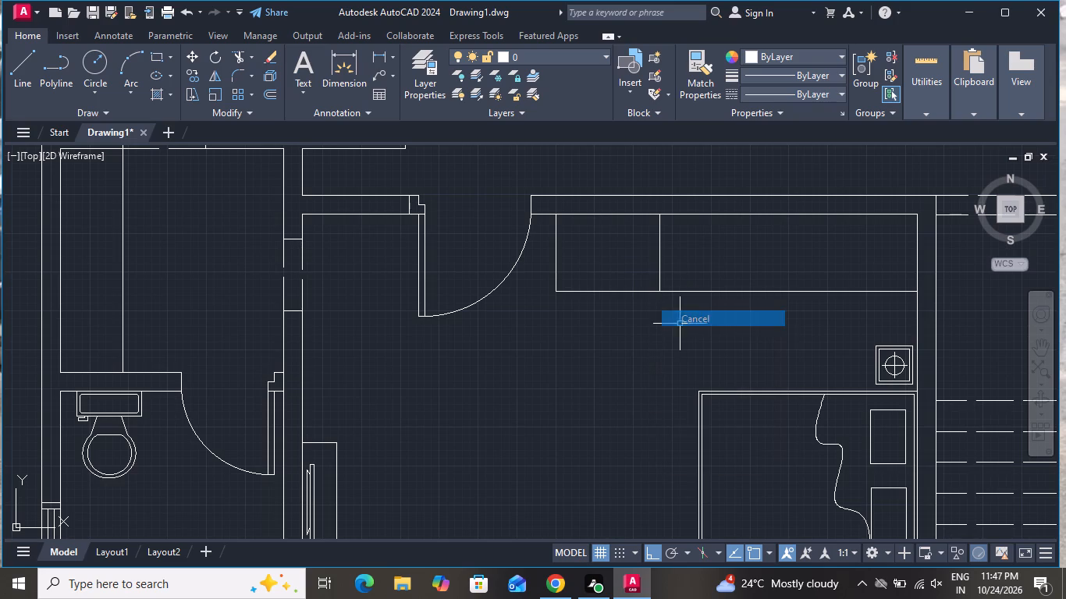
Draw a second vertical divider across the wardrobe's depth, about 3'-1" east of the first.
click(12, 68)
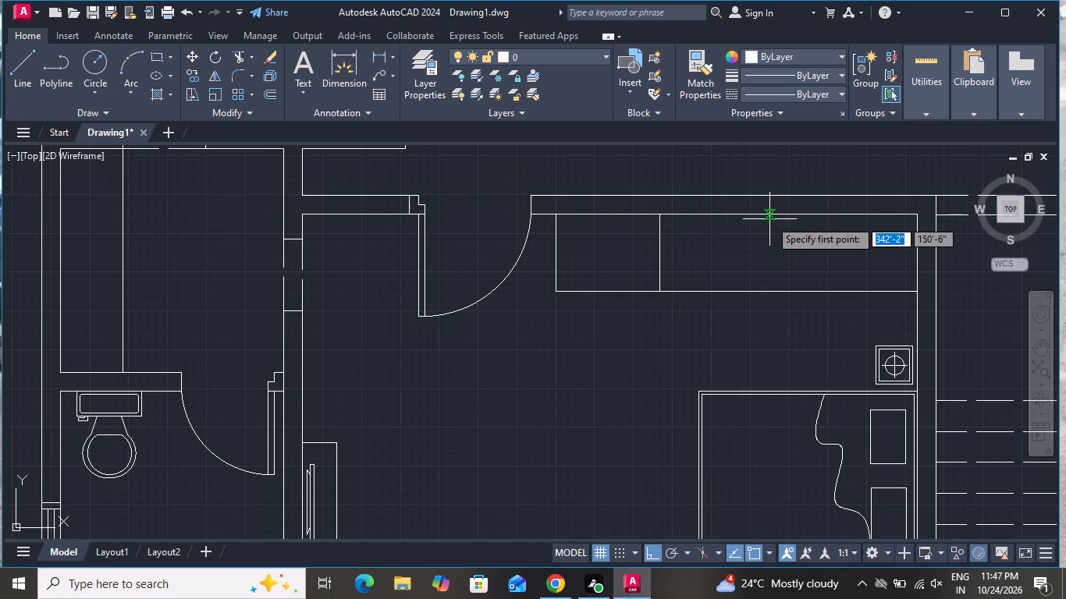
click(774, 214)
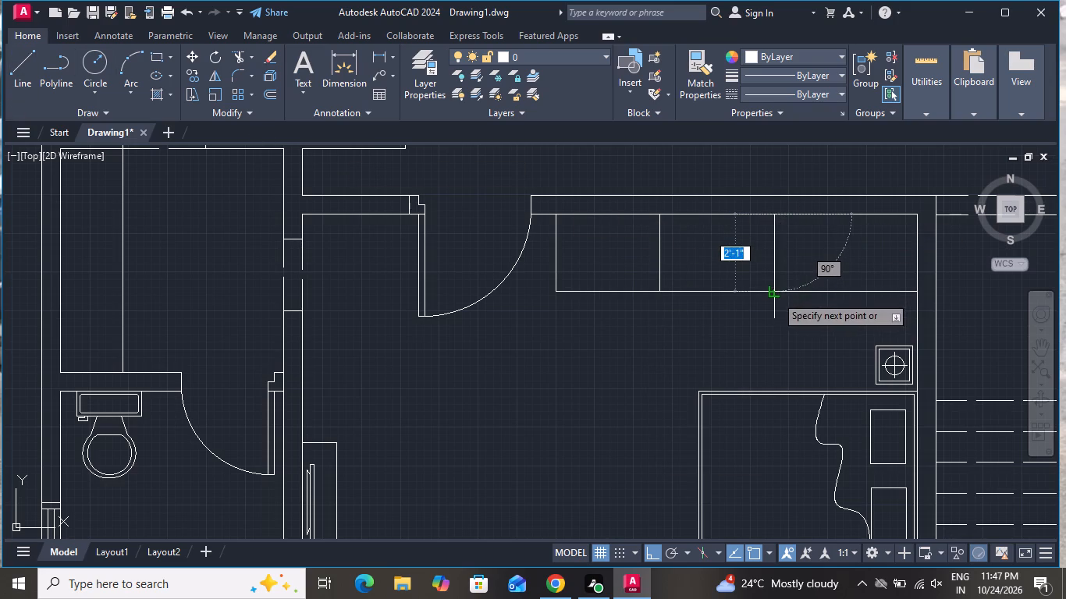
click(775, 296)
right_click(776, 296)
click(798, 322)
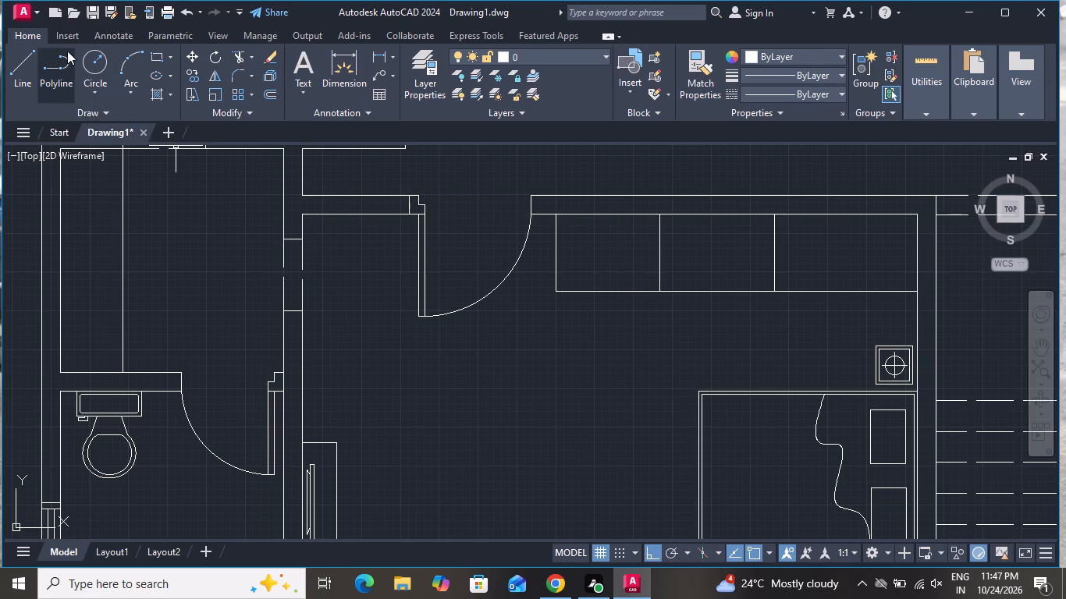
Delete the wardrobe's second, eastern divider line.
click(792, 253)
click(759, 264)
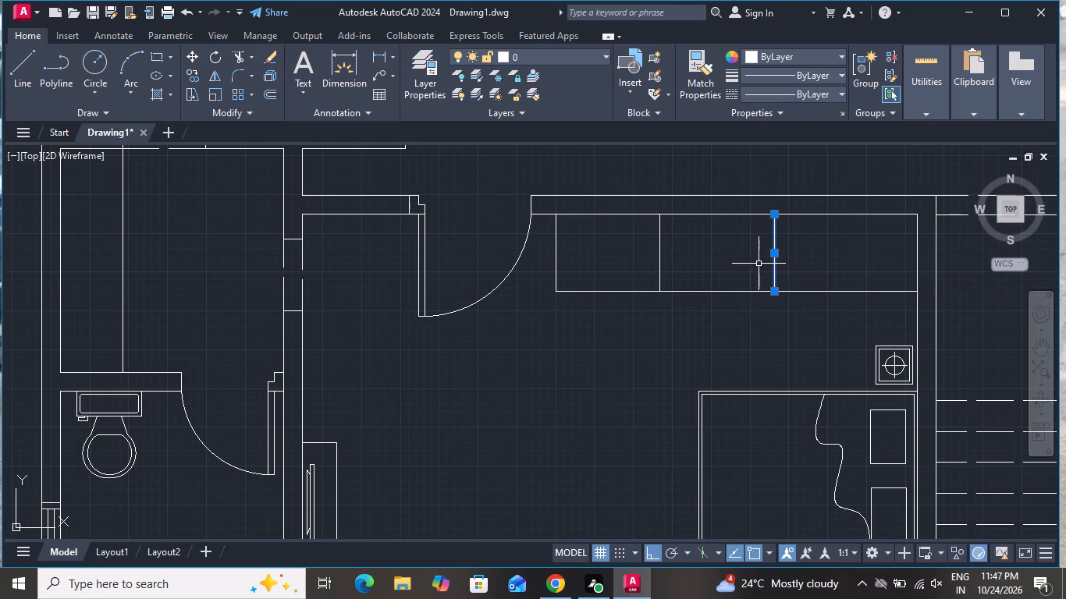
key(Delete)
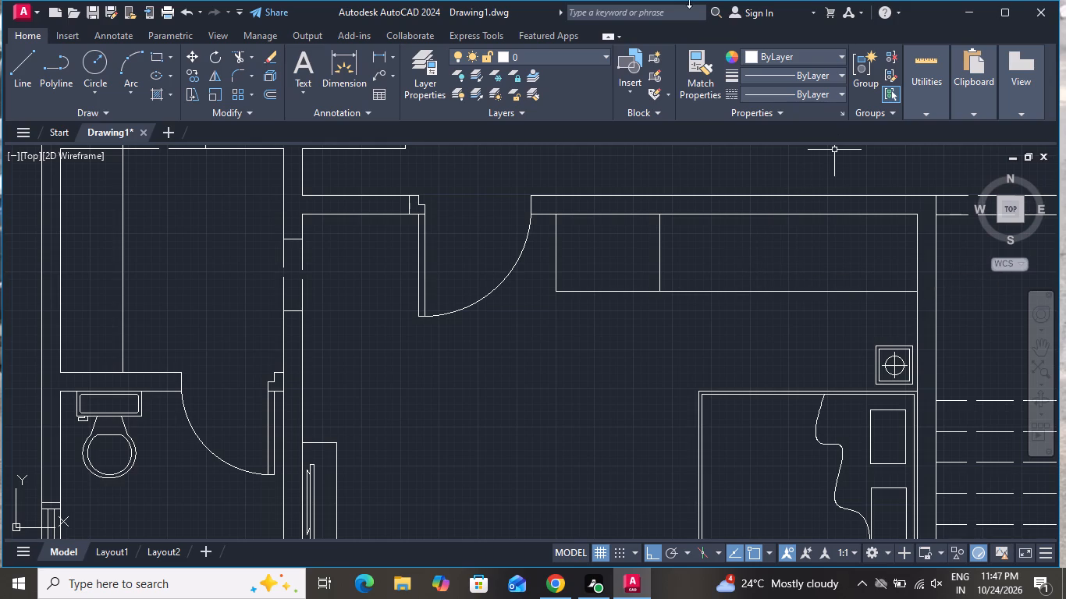
Draw an eastern vertical divider across the wardrobe's full depth, about 3'-6" from the bedroom's east wall.
click(16, 76)
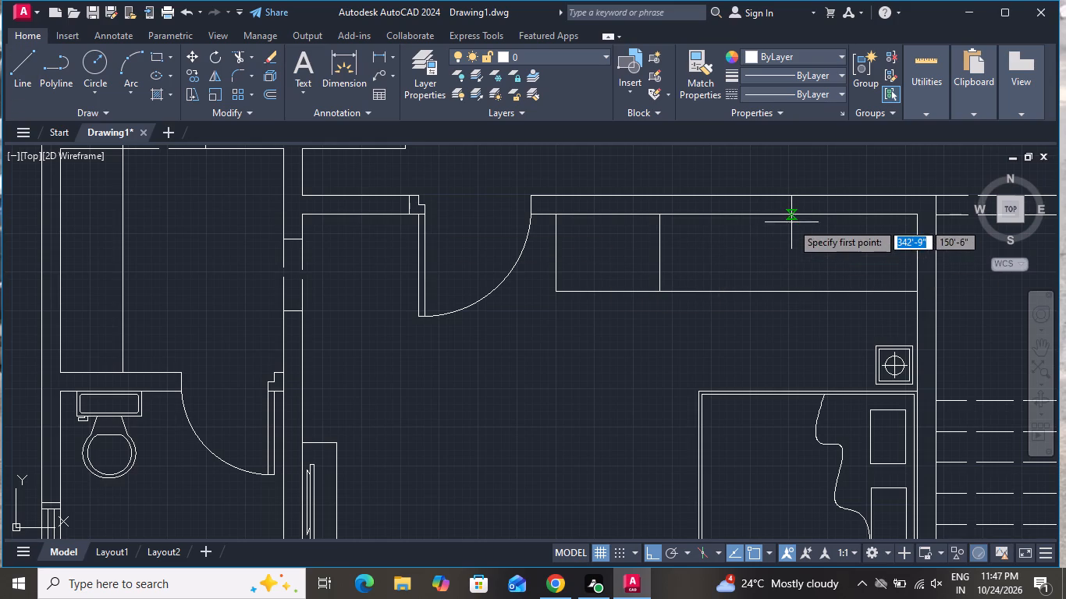
click(786, 217)
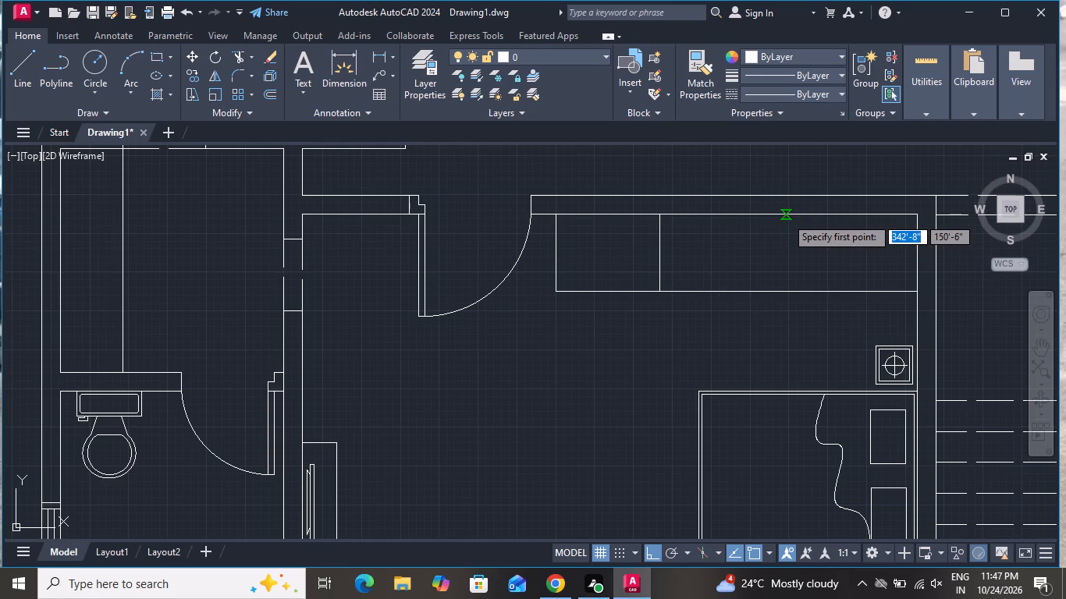
click(791, 294)
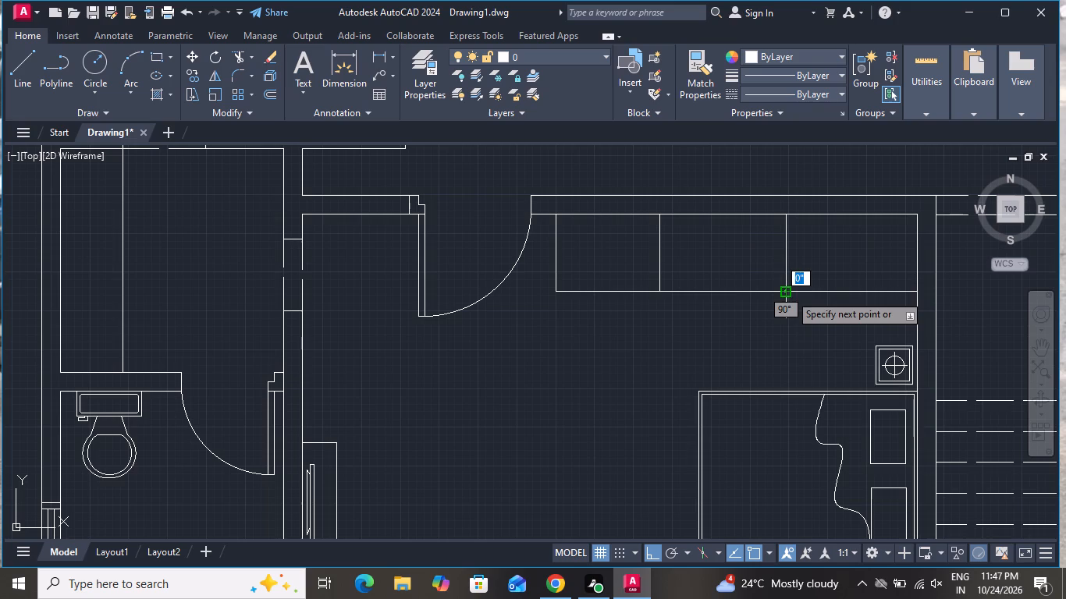
right_click(790, 294)
click(805, 324)
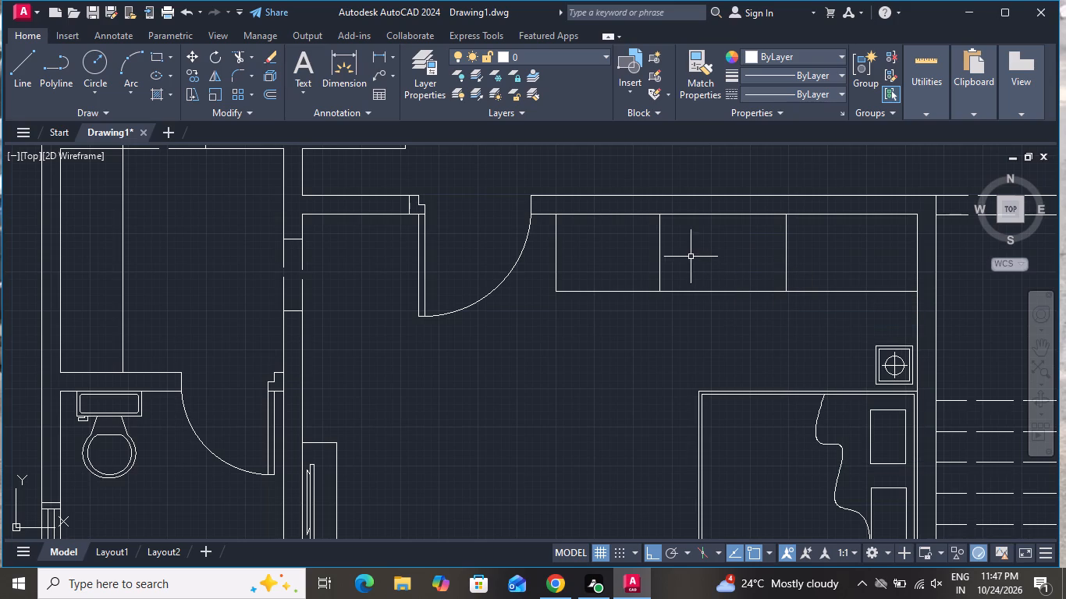
Replace the wardrobe's western divider with a new full-depth one about 3'-1" from the wardrobe's west end.
click(664, 257)
click(604, 272)
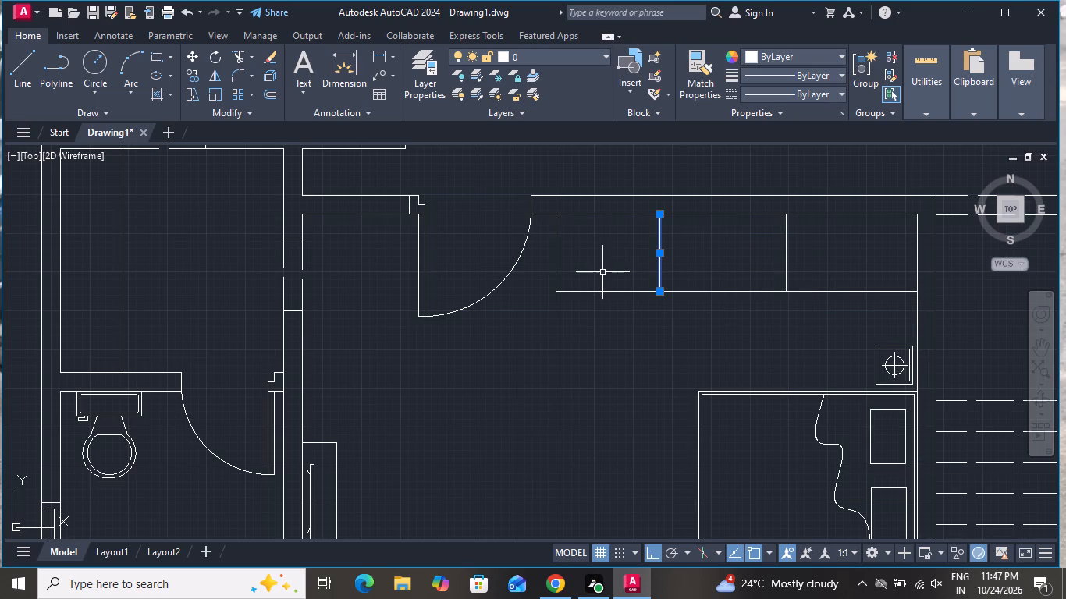
key(Delete)
click(20, 77)
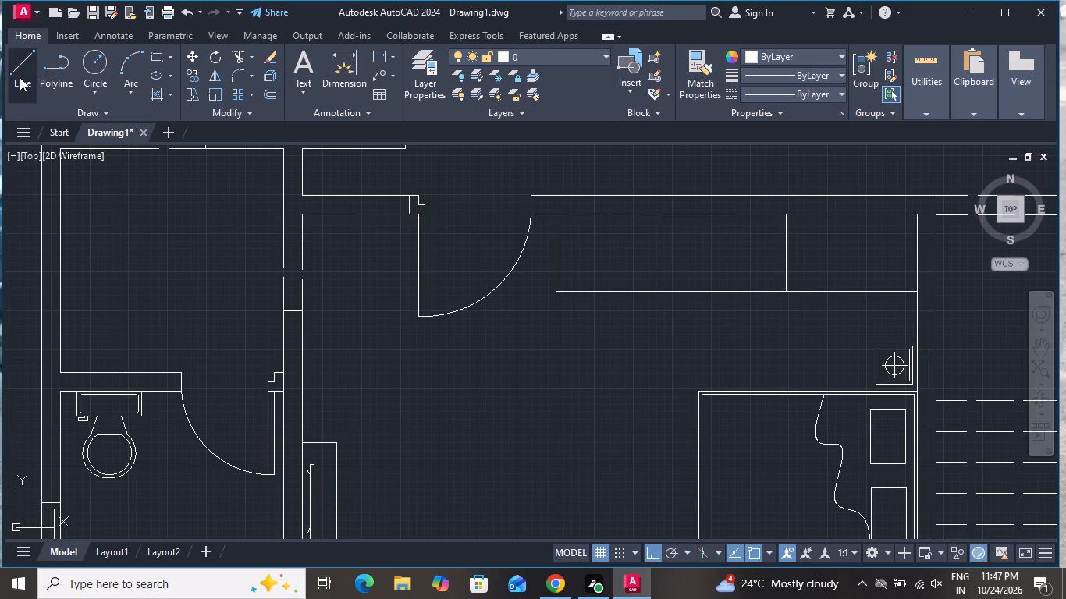
click(670, 214)
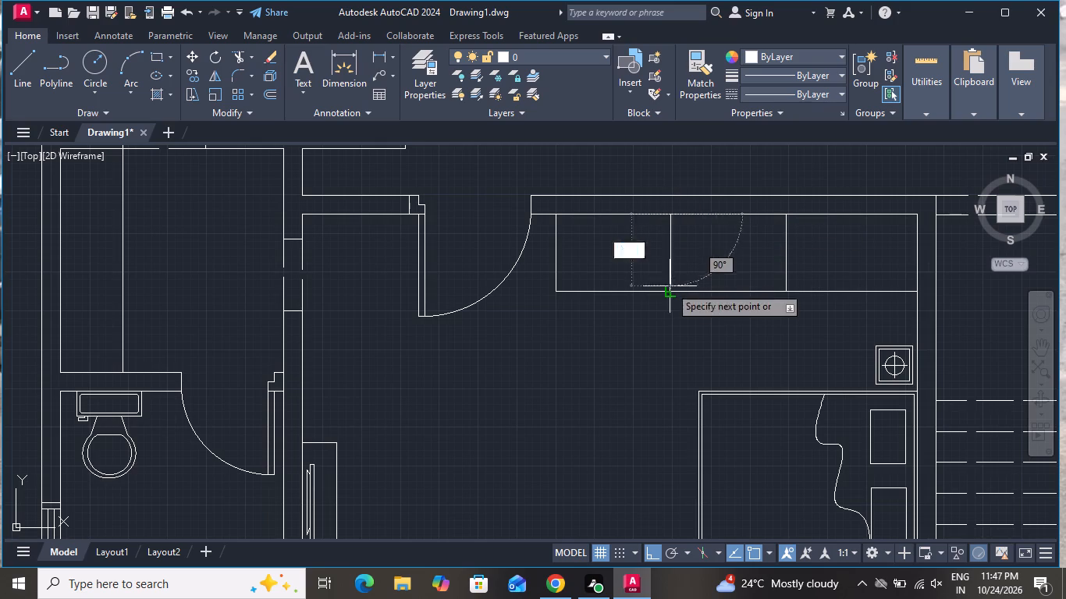
click(670, 295)
right_click(670, 295)
click(684, 322)
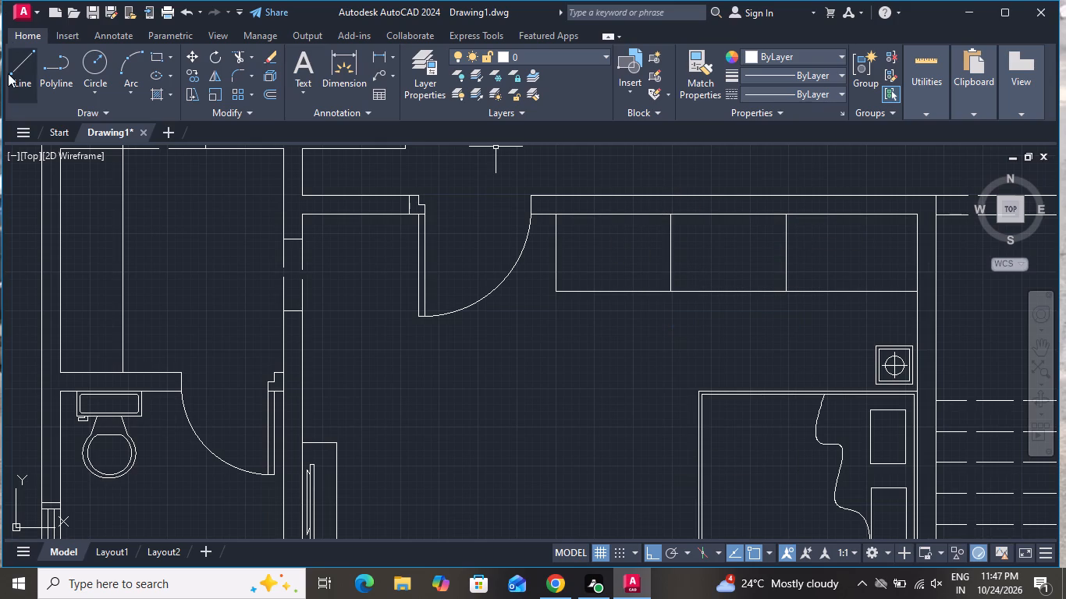
With ortho off, draw a peaked two-line folding door between the west compartment's front corners, its first leg about 1'-9" long.
click(8, 76)
scroll(481, 236, up, 1)
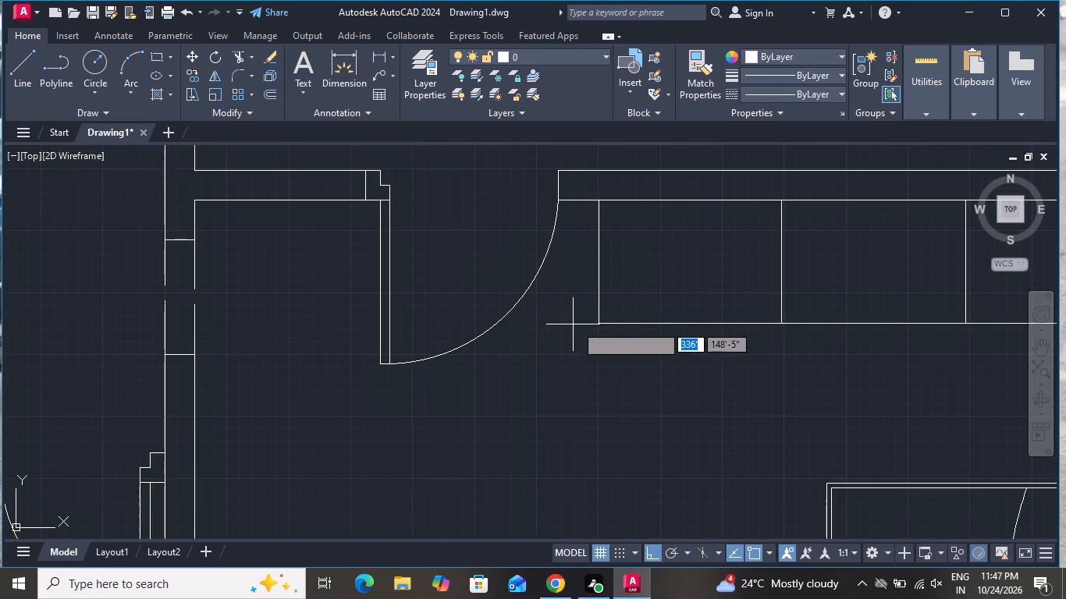
click(597, 328)
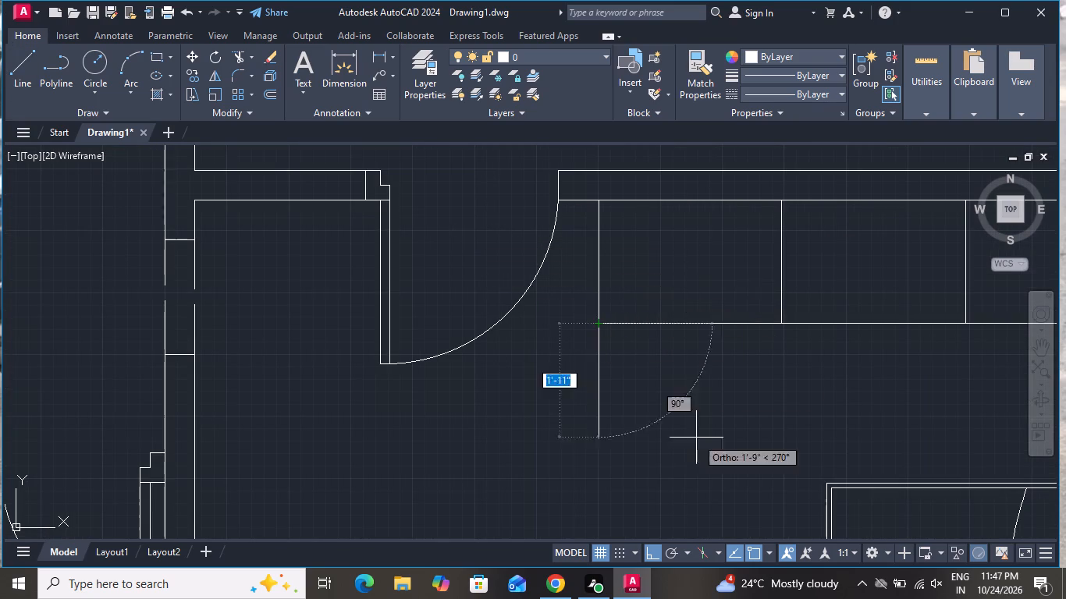
click(652, 555)
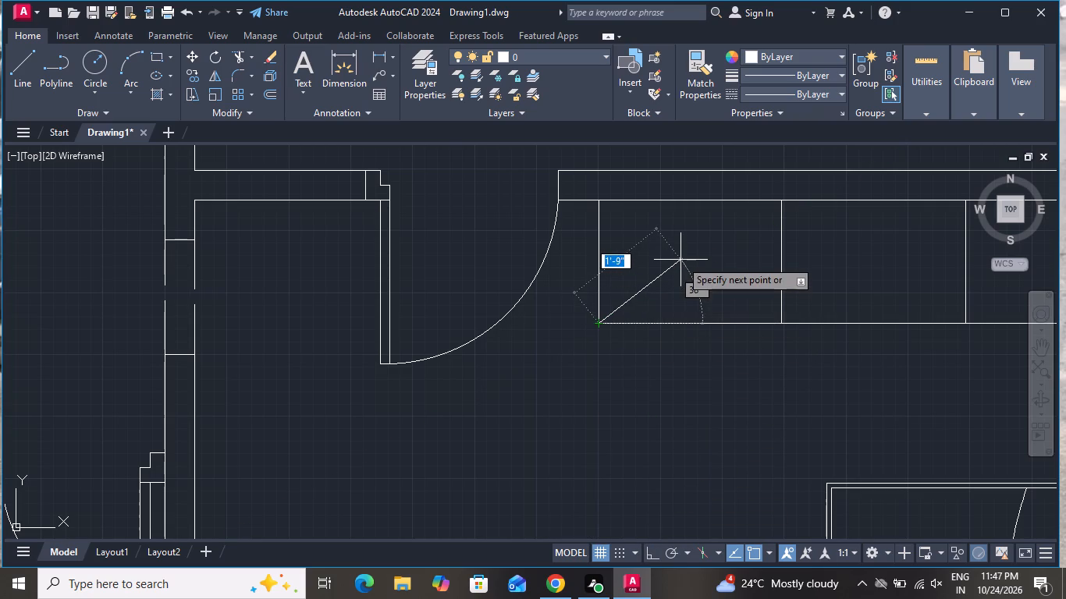
click(680, 260)
click(778, 324)
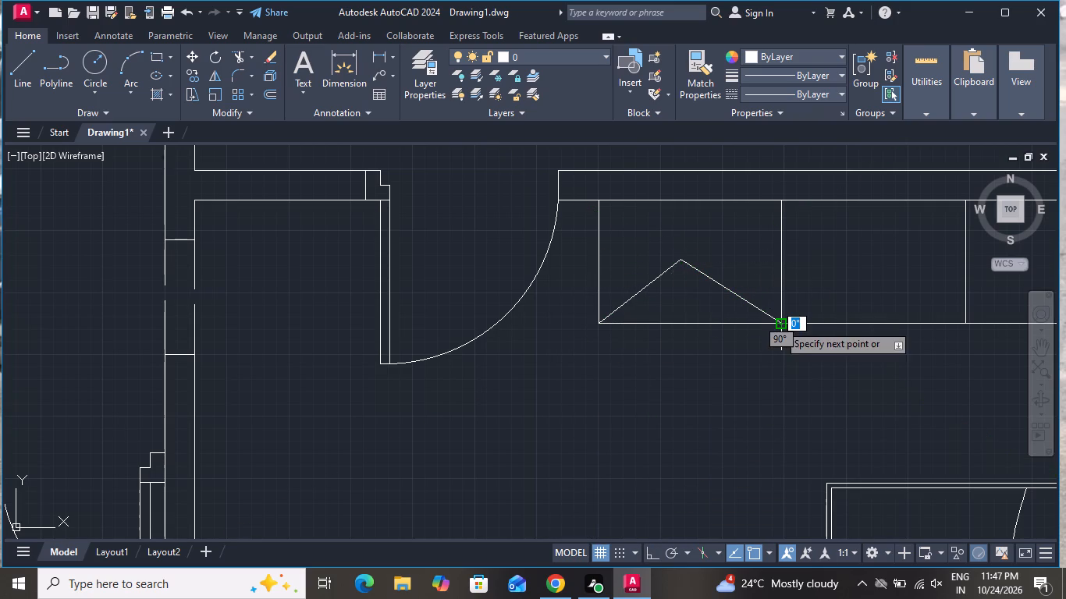
right_click(780, 326)
click(787, 350)
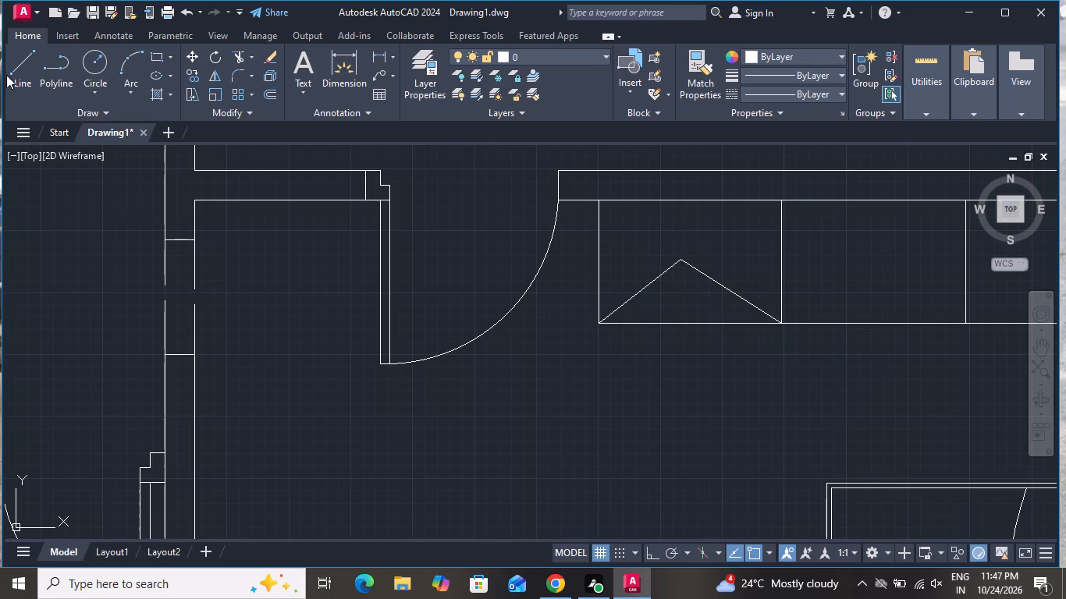
Draw a peaked two-line folding door between the middle compartment's front corners, with legs about 1'-7" and 2'-2" long.
click(6, 75)
scroll(193, 220, down, 2)
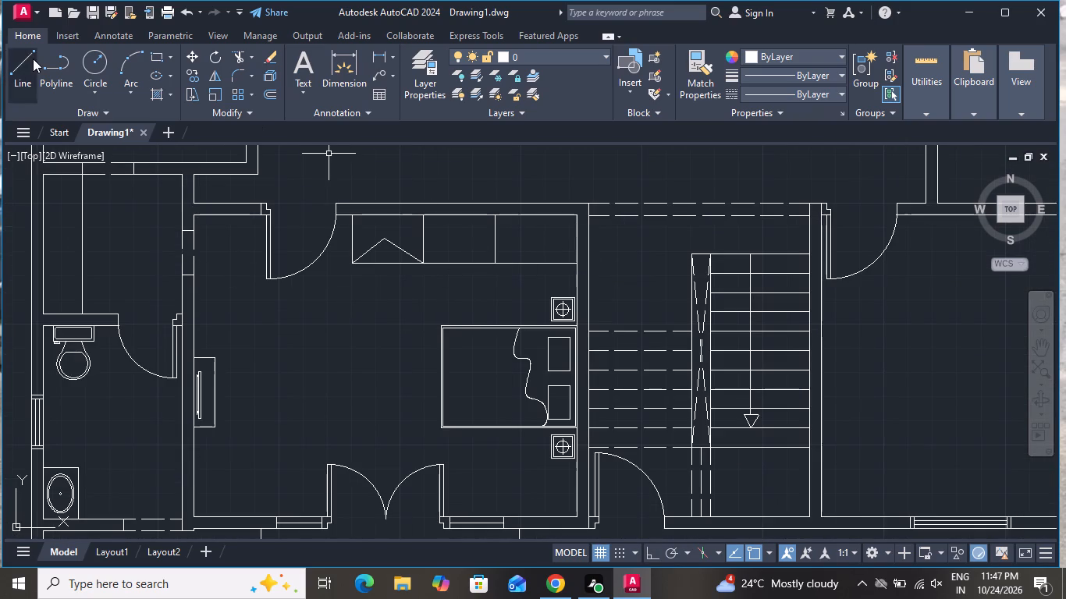
click(33, 58)
scroll(417, 240, up, 3)
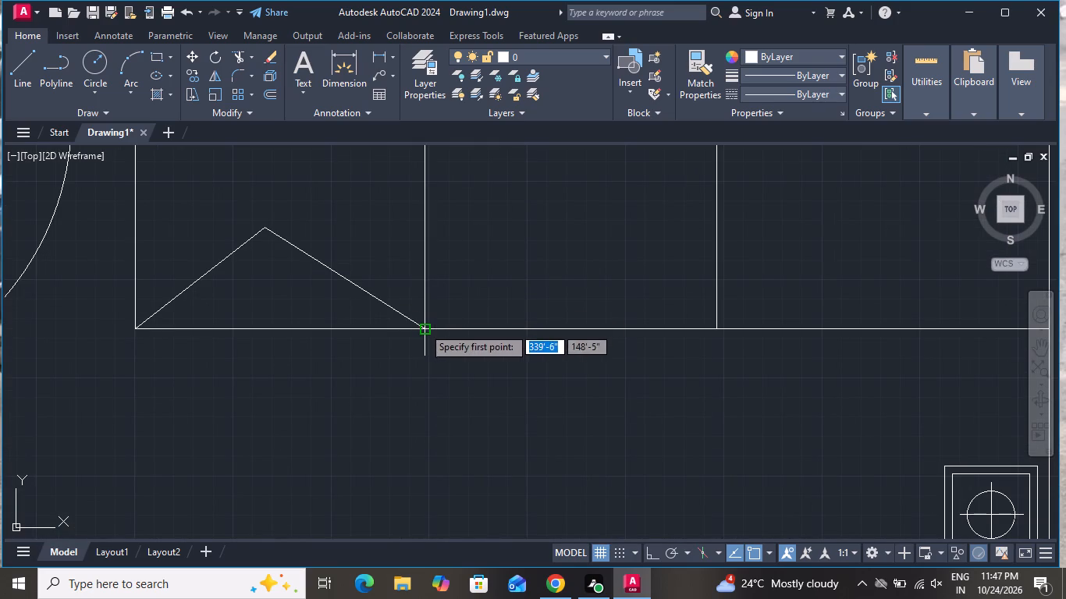
click(421, 330)
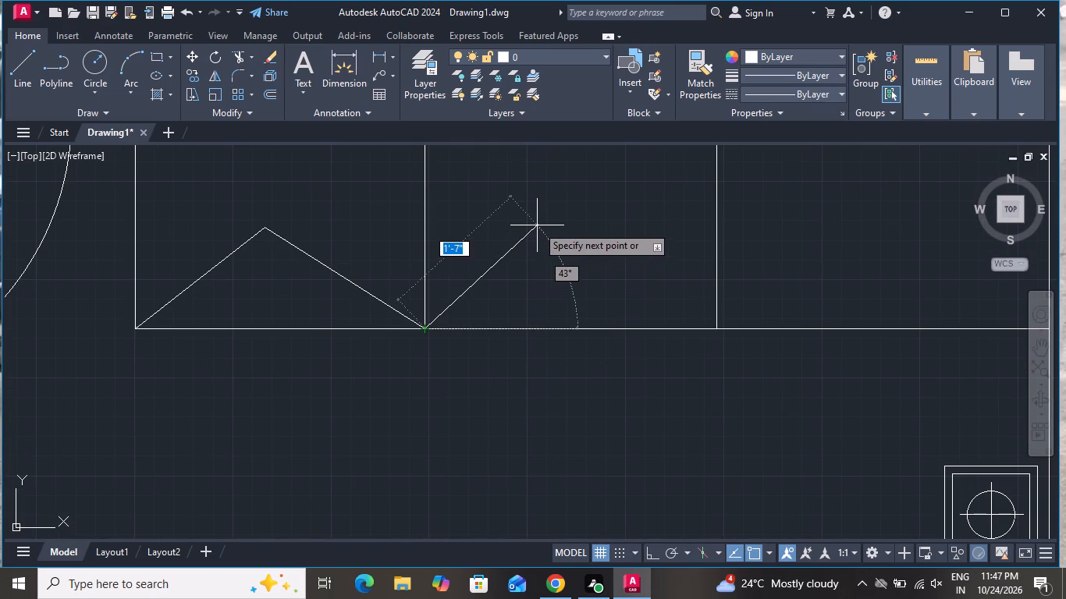
click(539, 224)
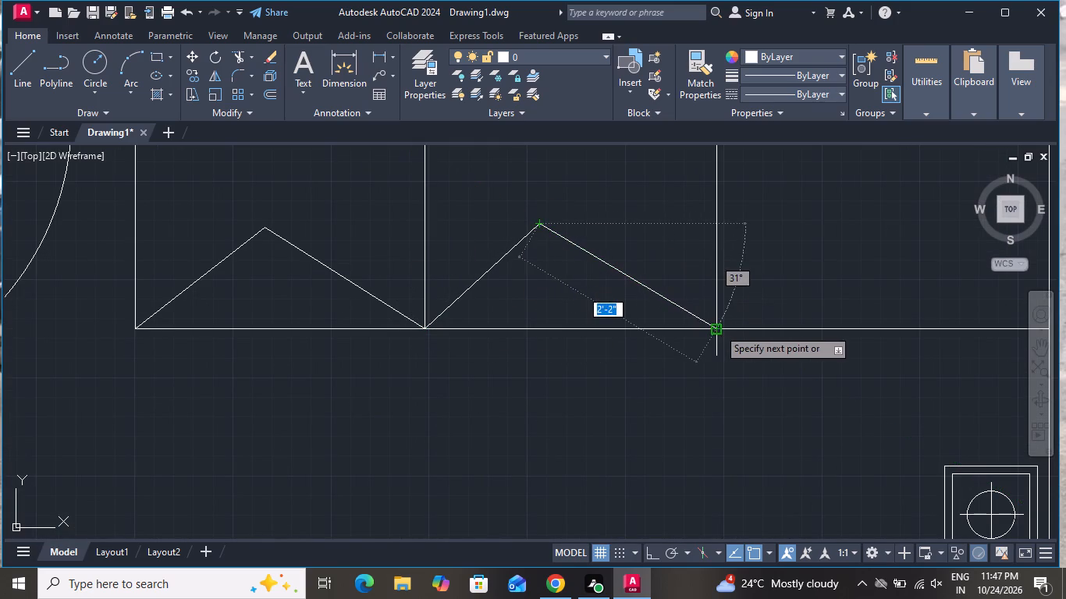
click(718, 328)
right_click(716, 320)
click(727, 348)
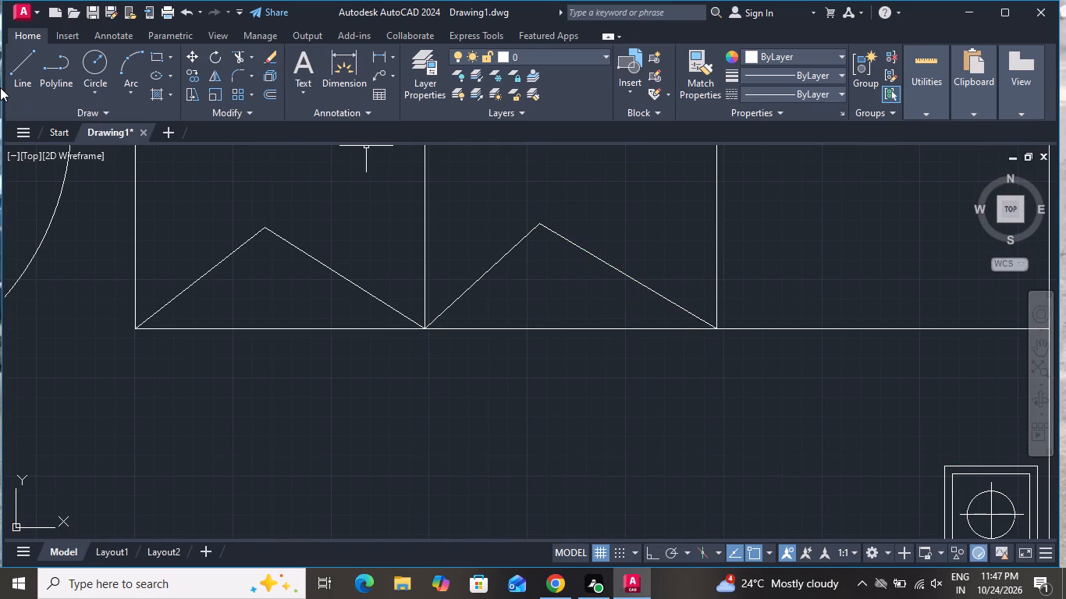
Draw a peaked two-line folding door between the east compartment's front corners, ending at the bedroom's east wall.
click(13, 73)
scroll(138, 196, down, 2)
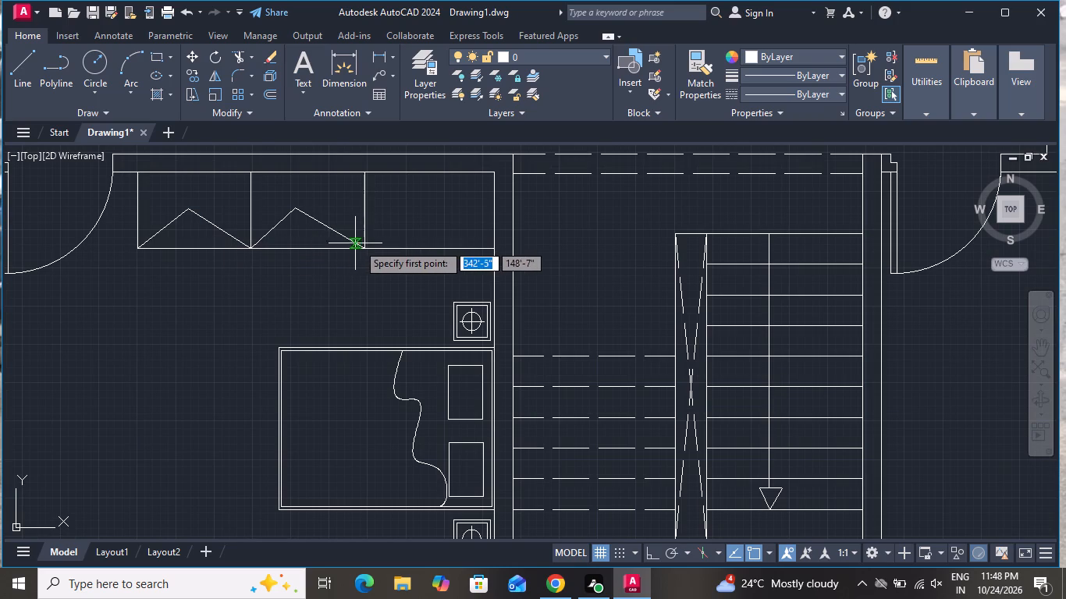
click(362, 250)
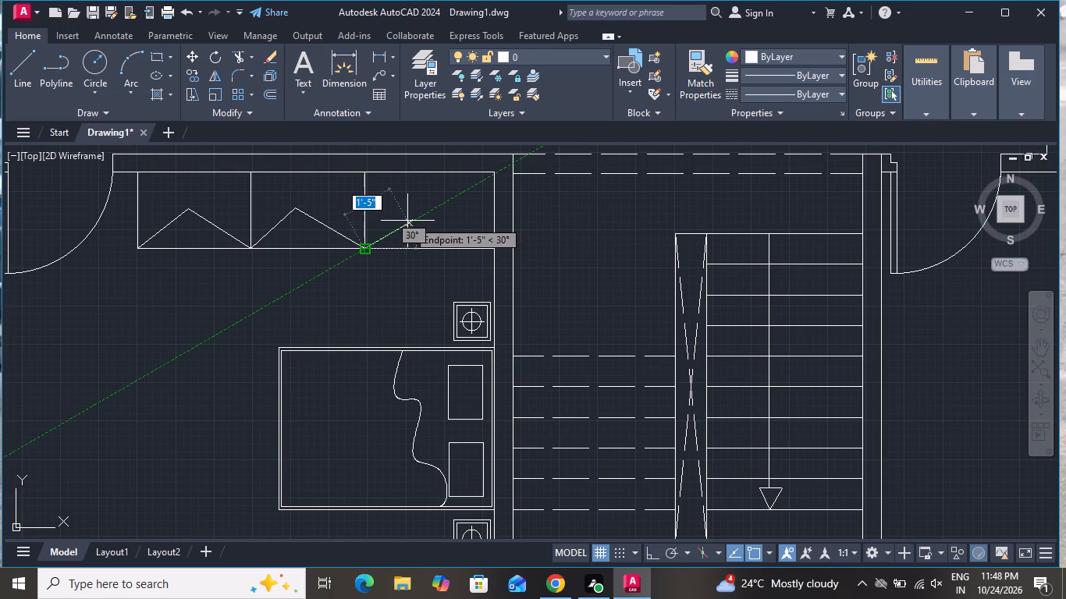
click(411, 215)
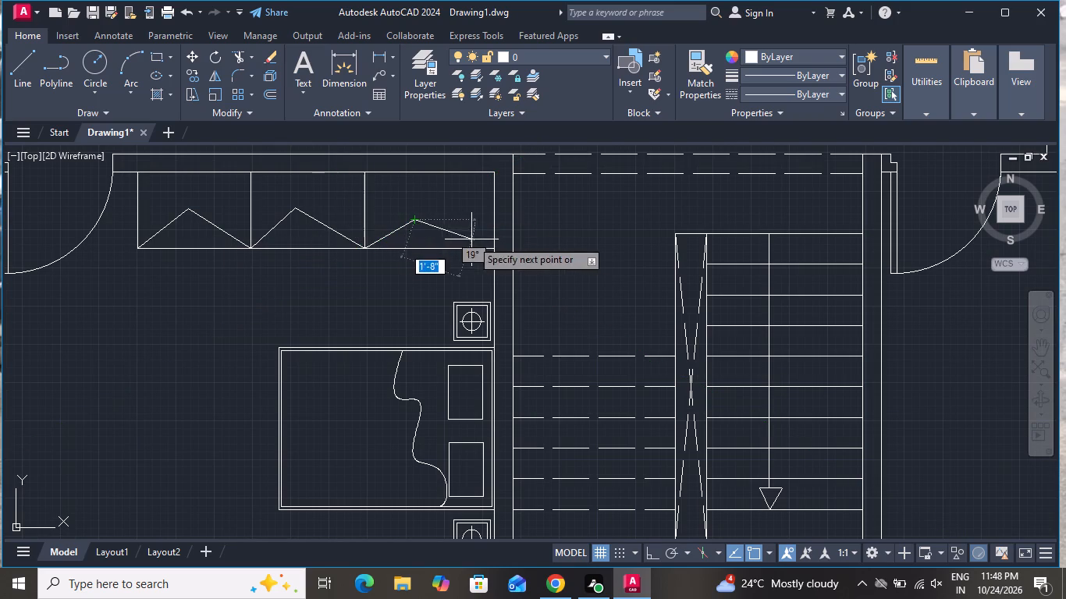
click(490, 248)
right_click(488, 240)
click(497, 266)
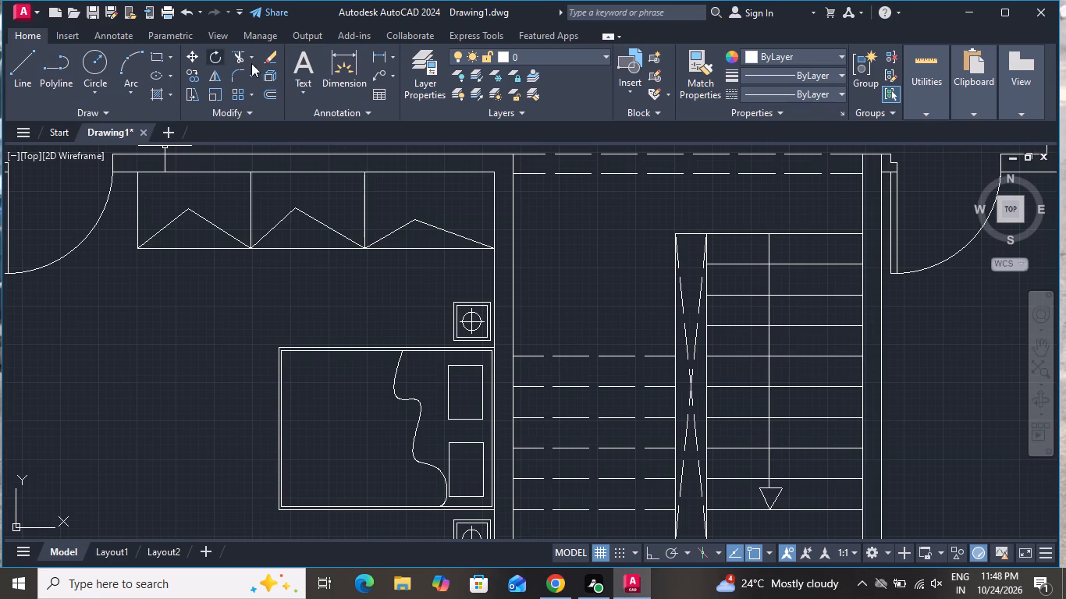
Trim away the wardrobe's straight front line across all three compartments, keeping the peaked door lines and dividers.
click(232, 55)
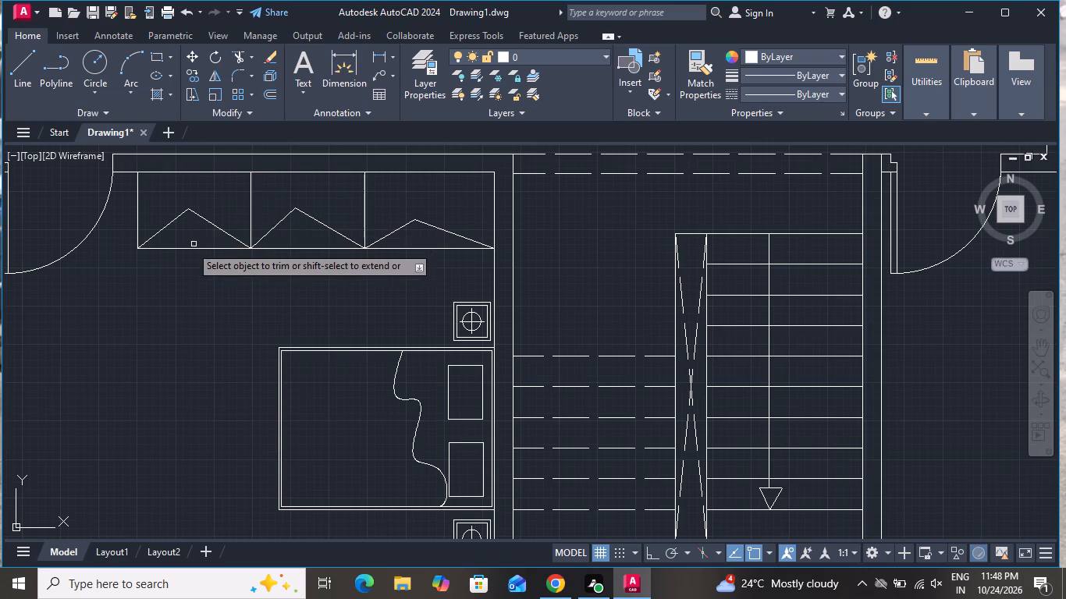
click(201, 234)
click(198, 264)
click(282, 267)
click(297, 232)
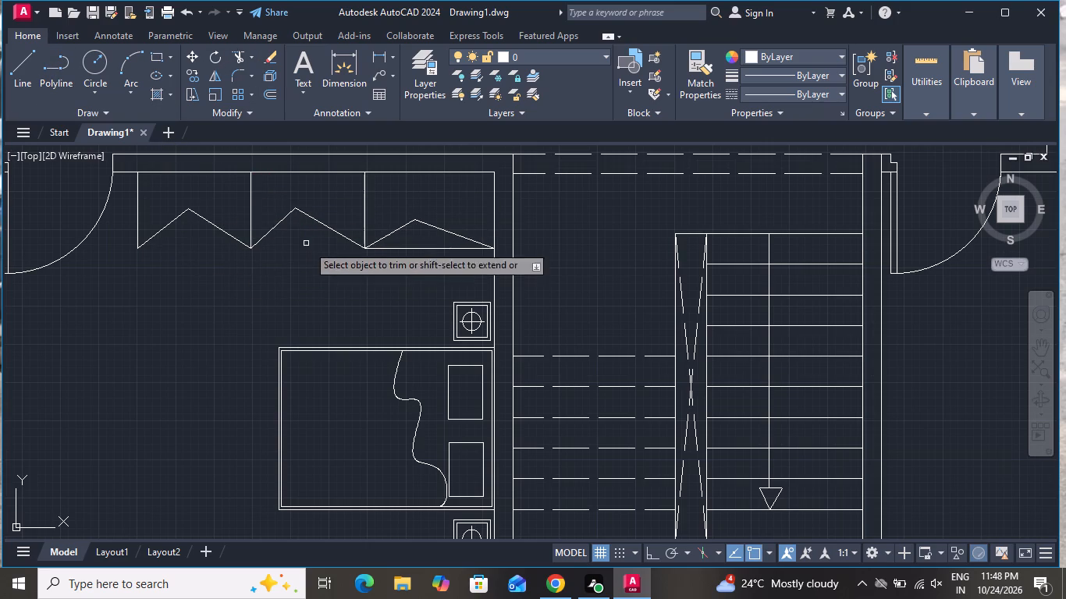
click(397, 264)
click(401, 245)
scroll(309, 262, down, 1)
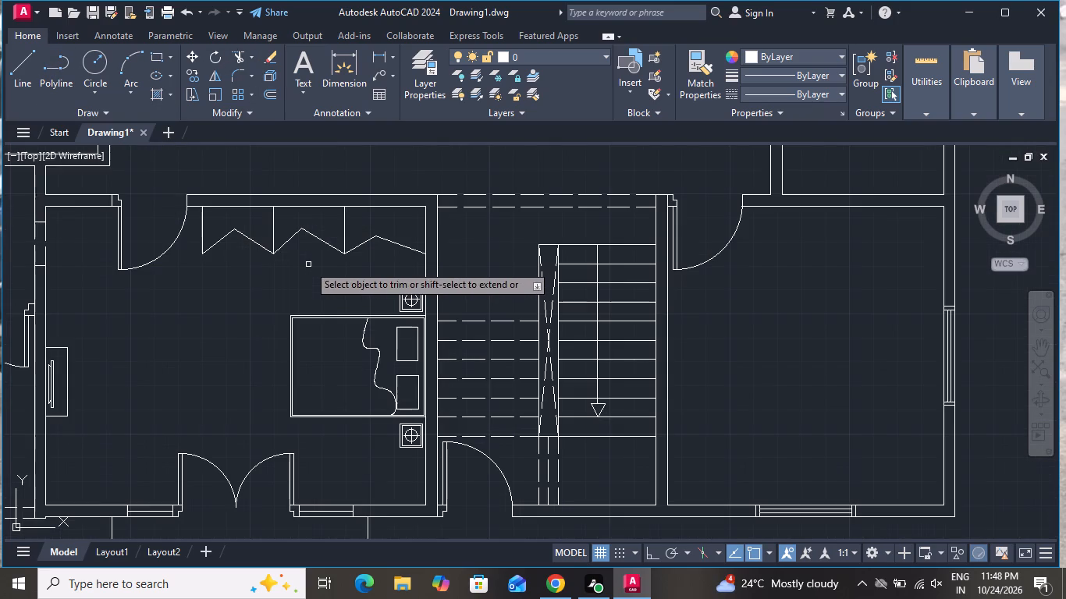
right_click(311, 264)
click(336, 278)
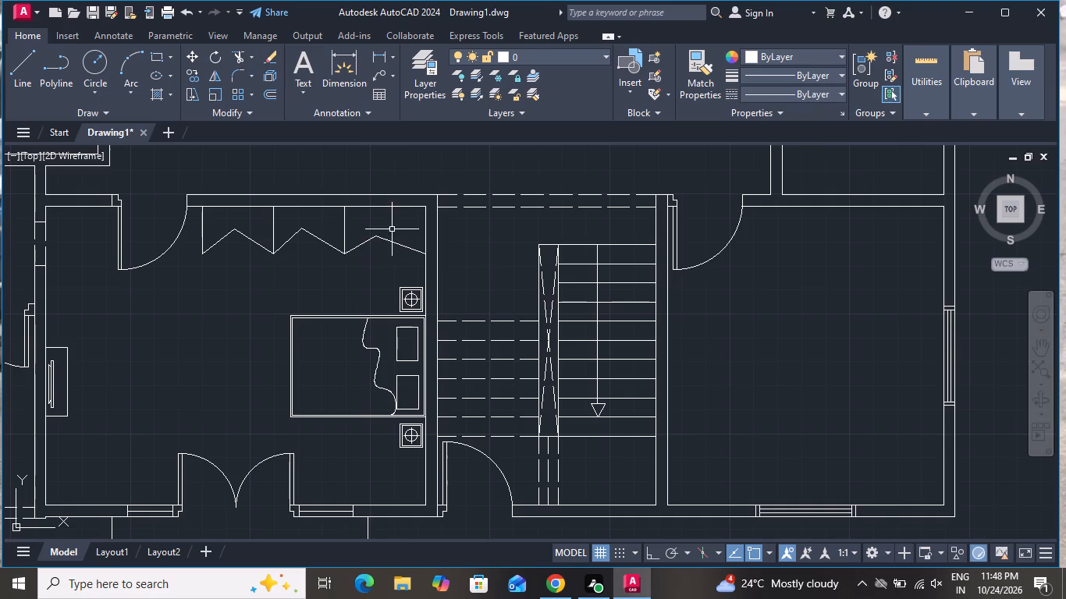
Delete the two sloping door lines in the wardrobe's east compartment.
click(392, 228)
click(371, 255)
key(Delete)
Draw a peaked two-line door from the eastern divider's front end to the east wall, its first leg about 1'-9" long.
click(27, 68)
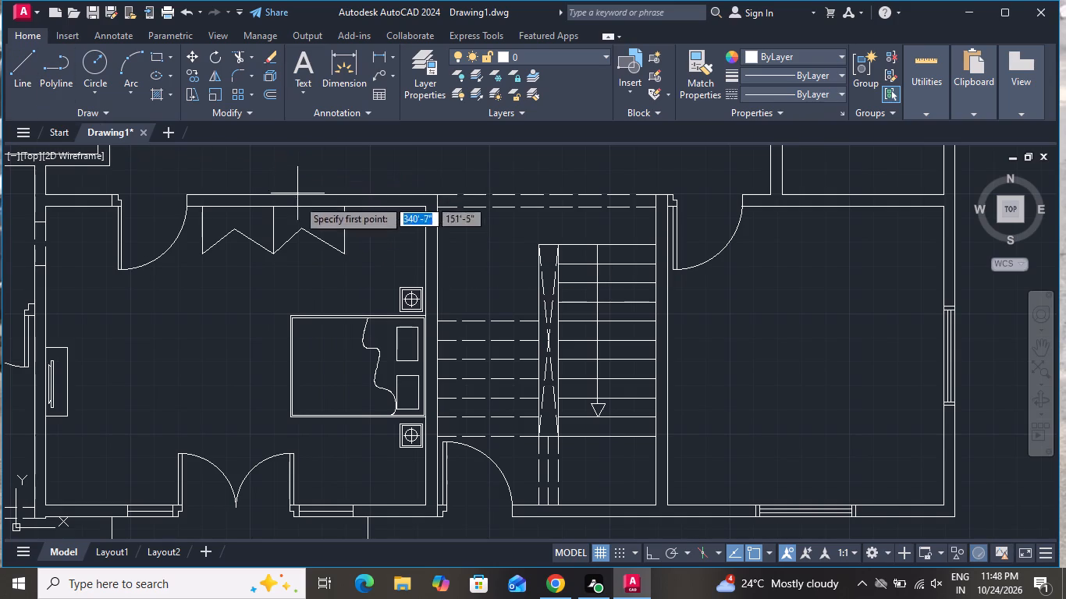
scroll(326, 253, up, 3)
click(369, 239)
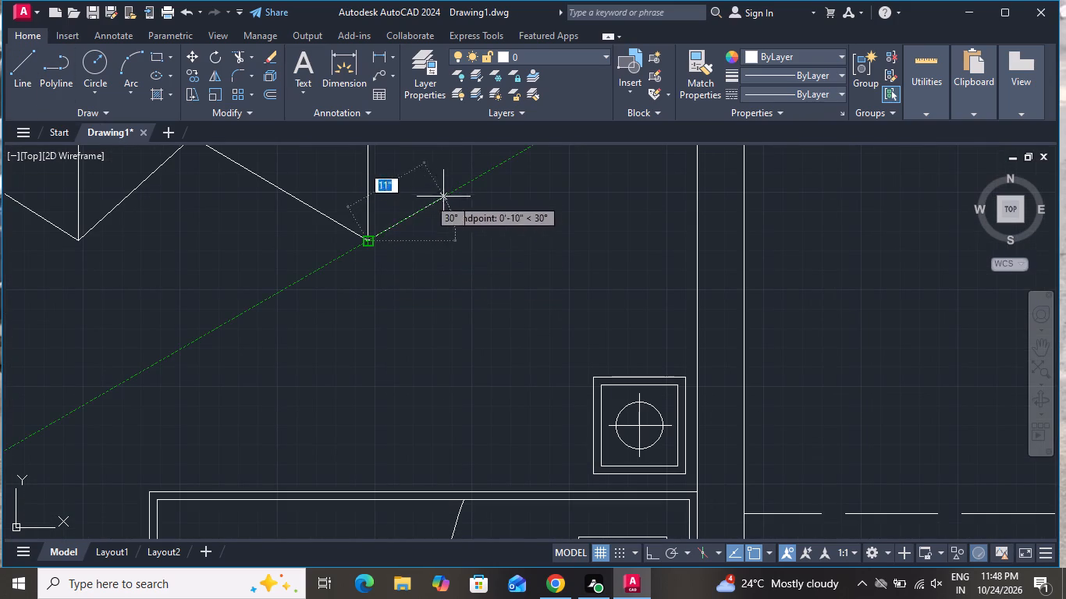
scroll(457, 188, down, 2)
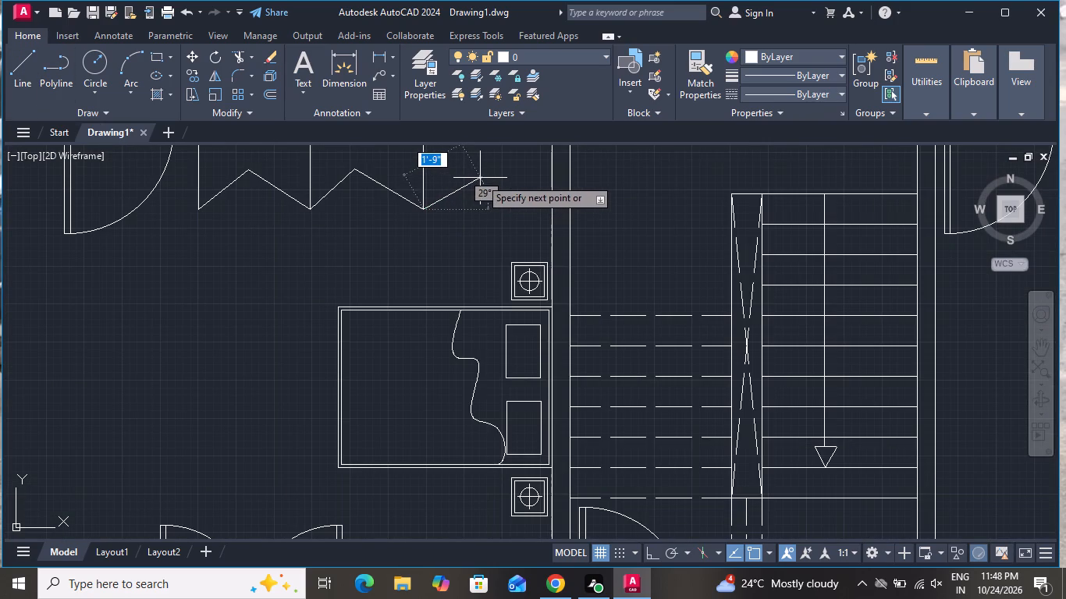
click(481, 178)
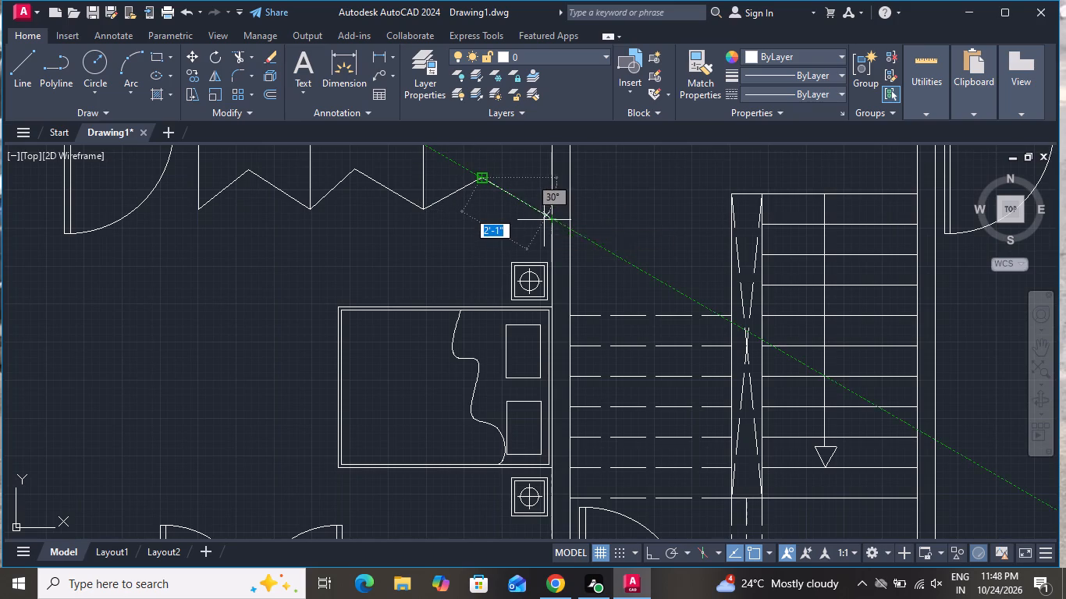
click(546, 218)
scroll(531, 211, up, 3)
click(523, 260)
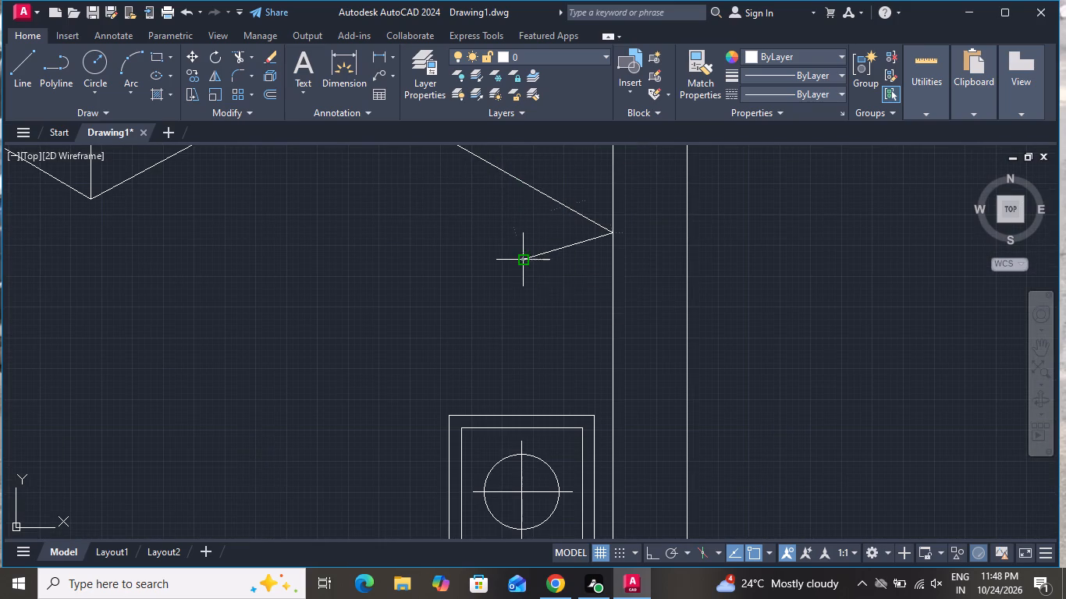
right_click(523, 260)
click(534, 274)
Delete the stray short line running back into the bedroom from the new door's end at the east wall.
click(556, 250)
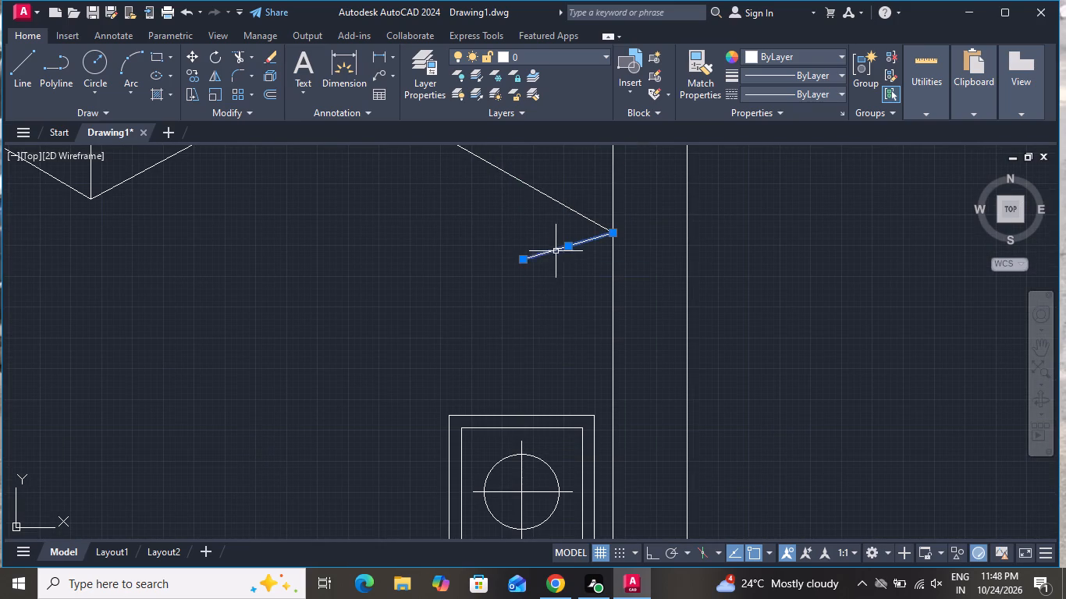
key(Delete)
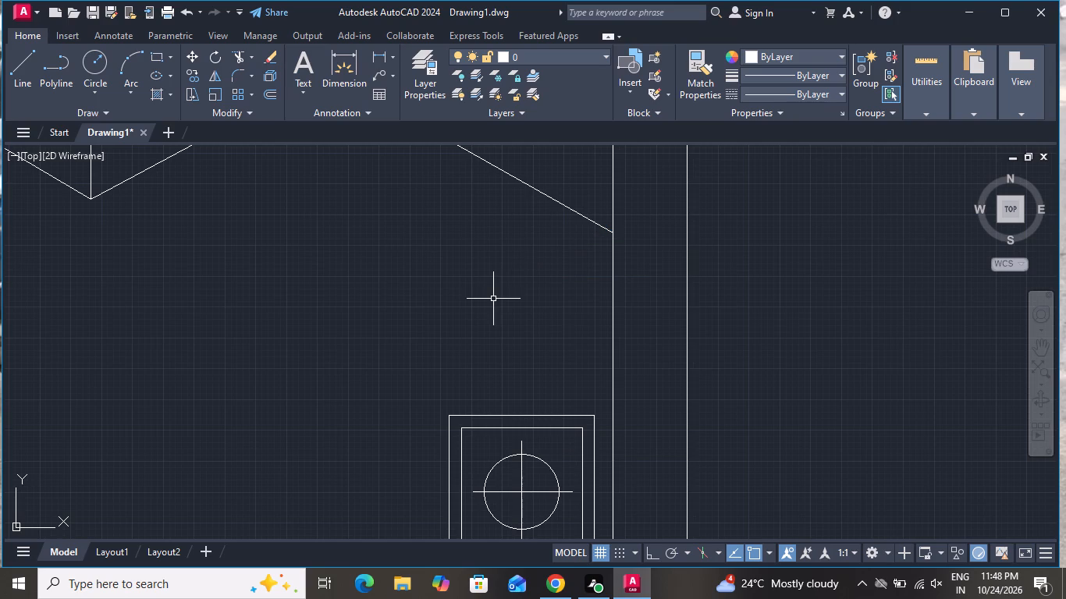
scroll(503, 290, down, 4)
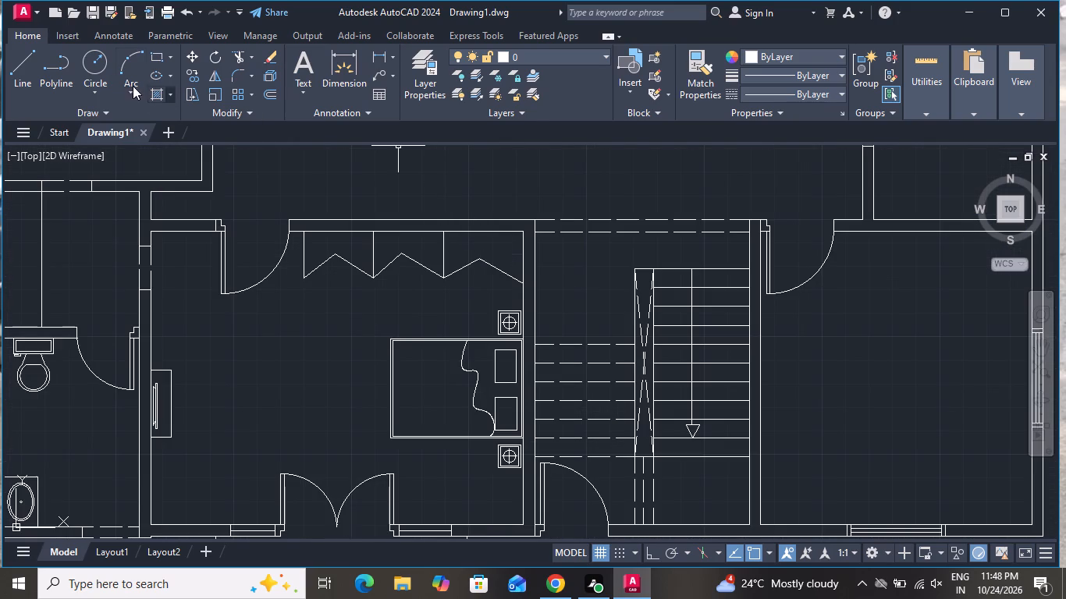
Draw a horizontal hanging rail about 1'-11" long inside the wardrobe's west compartment, near the north wall, with ortho on.
click(25, 62)
scroll(317, 243, up, 2)
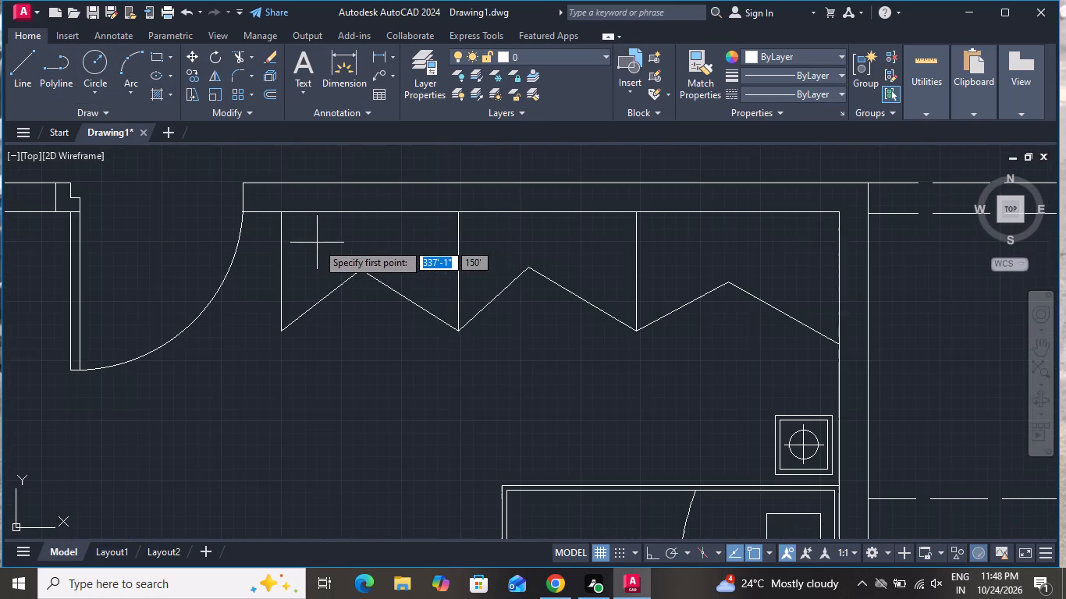
click(315, 234)
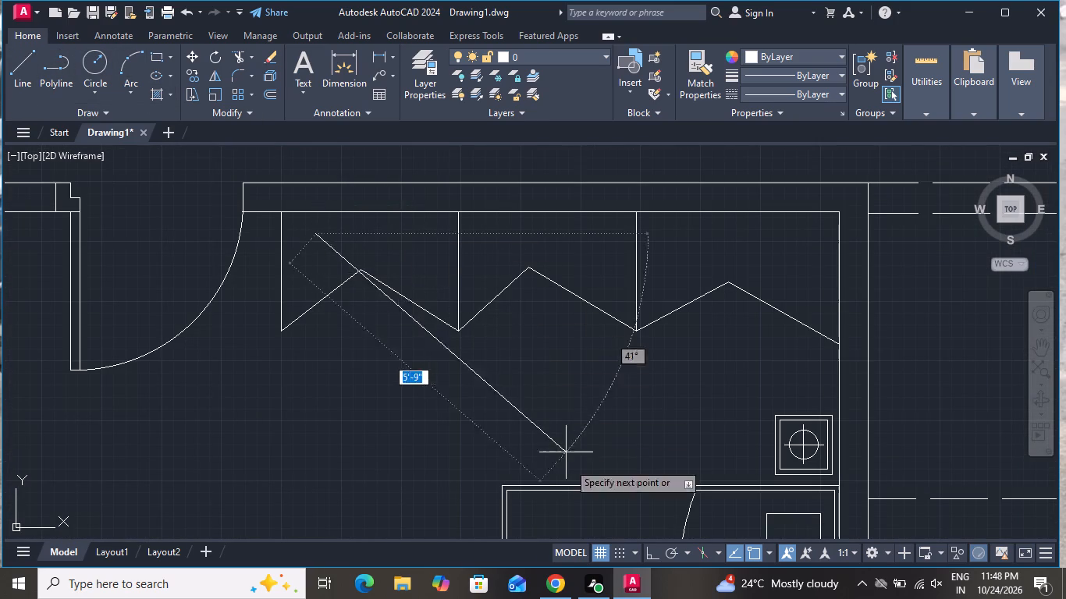
click(653, 548)
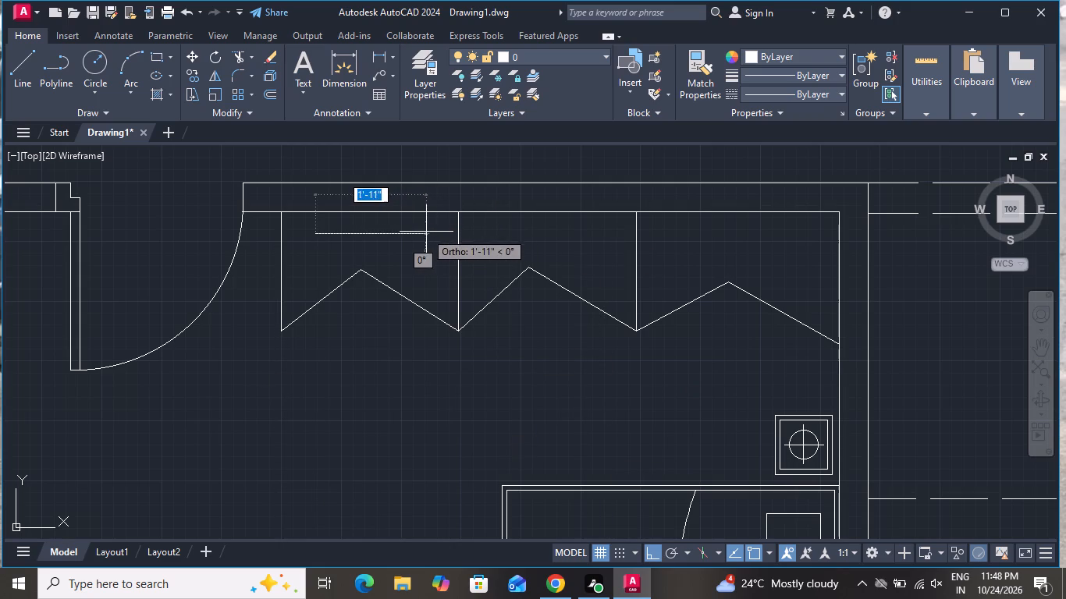
click(423, 233)
right_click(423, 233)
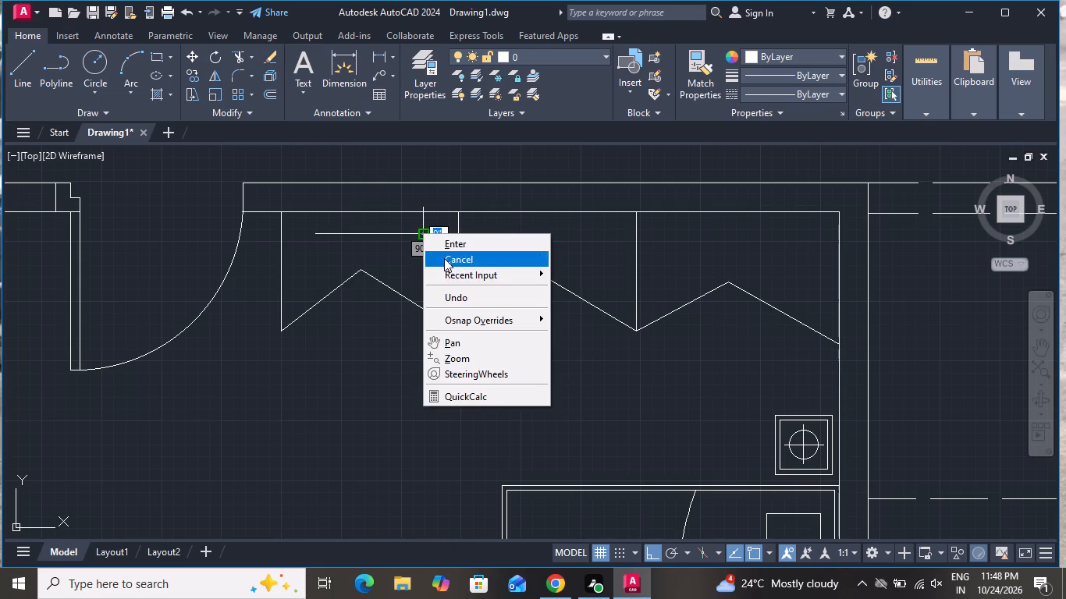
click(444, 257)
Draw a horizontal hanging rail about 1'-10" long inside the wardrobe's middle compartment, near the north wall.
click(20, 74)
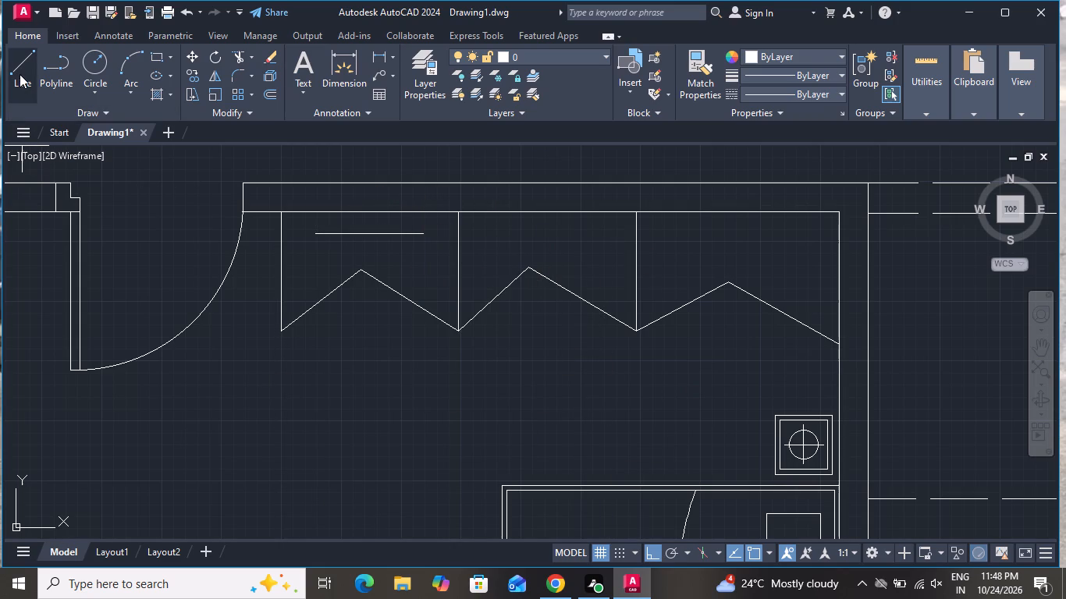
click(486, 236)
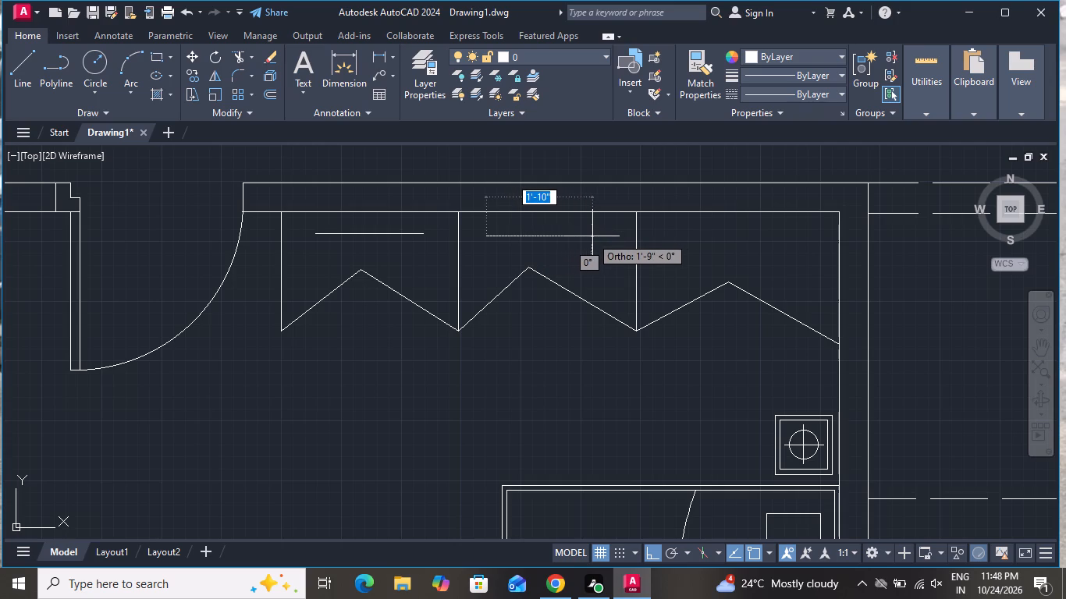
click(594, 236)
right_click(594, 236)
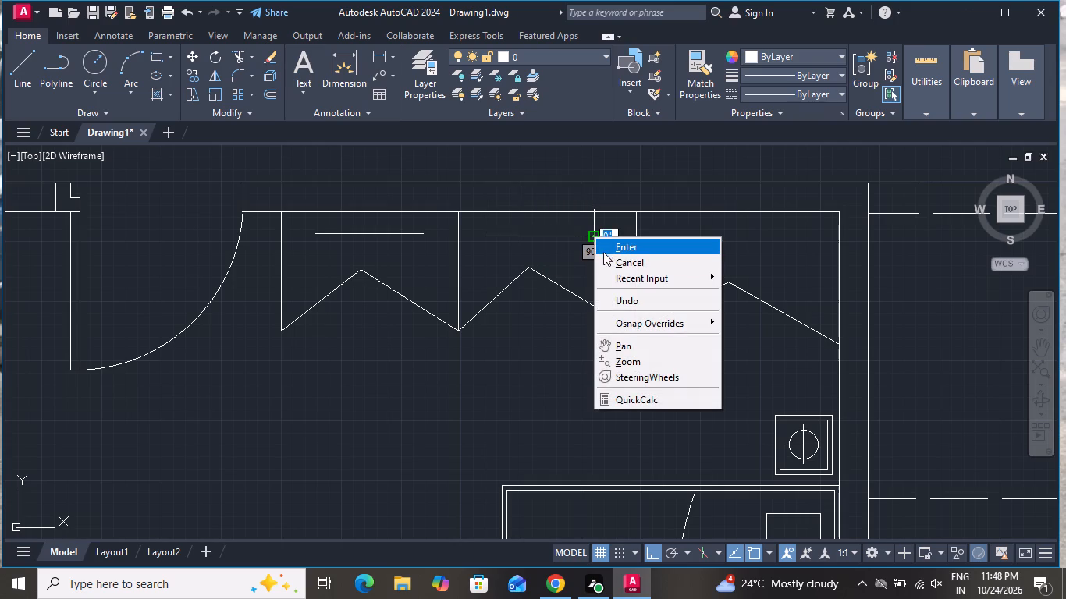
click(604, 255)
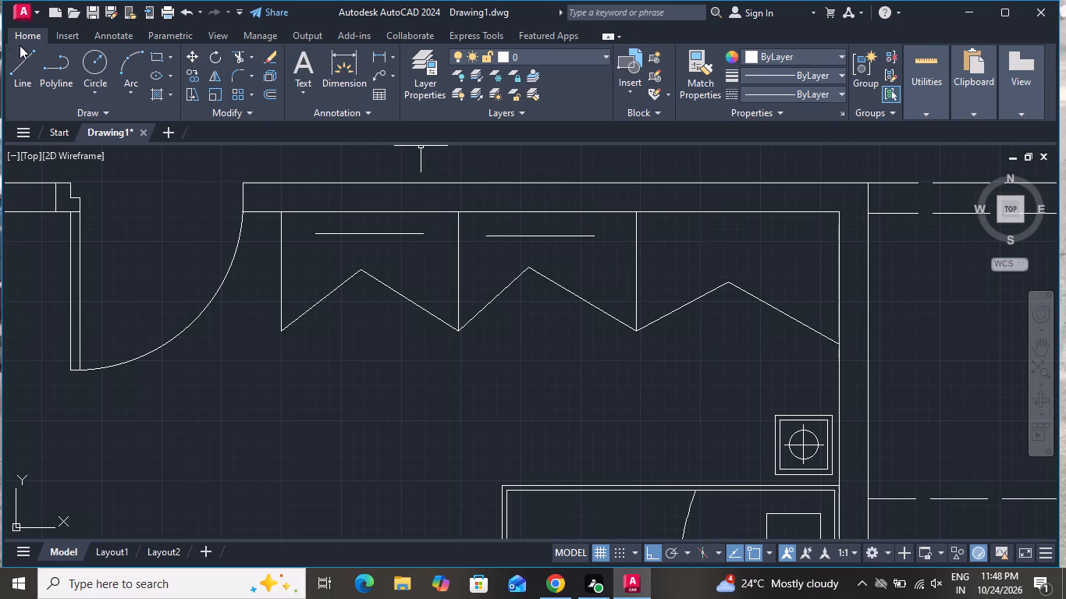
Draw a horizontal hanging rail inside the wardrobe's east compartment, roughly level with the other two rails.
click(23, 66)
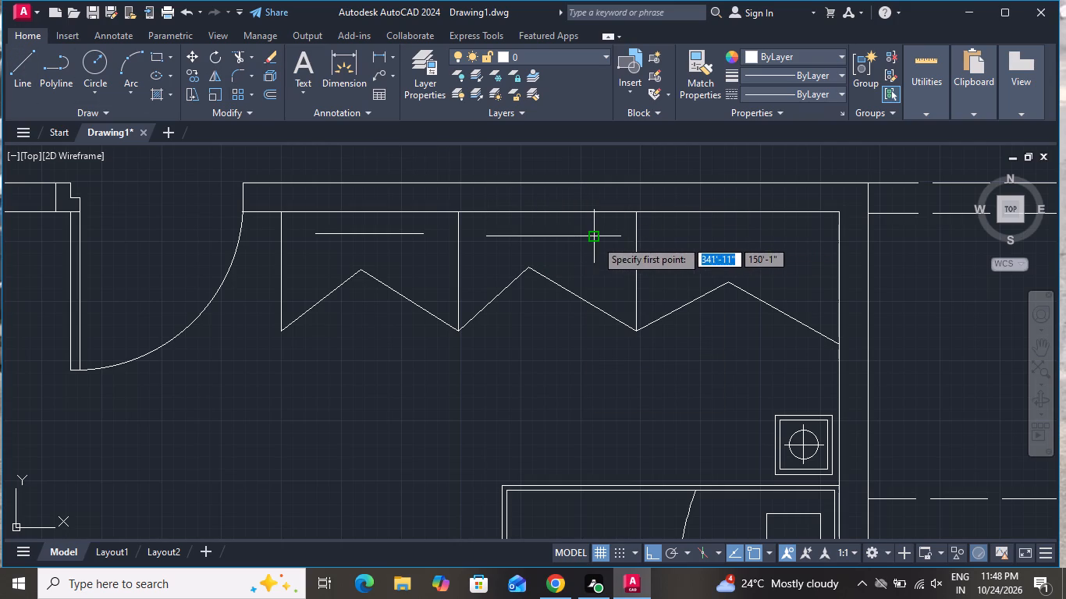
click(674, 239)
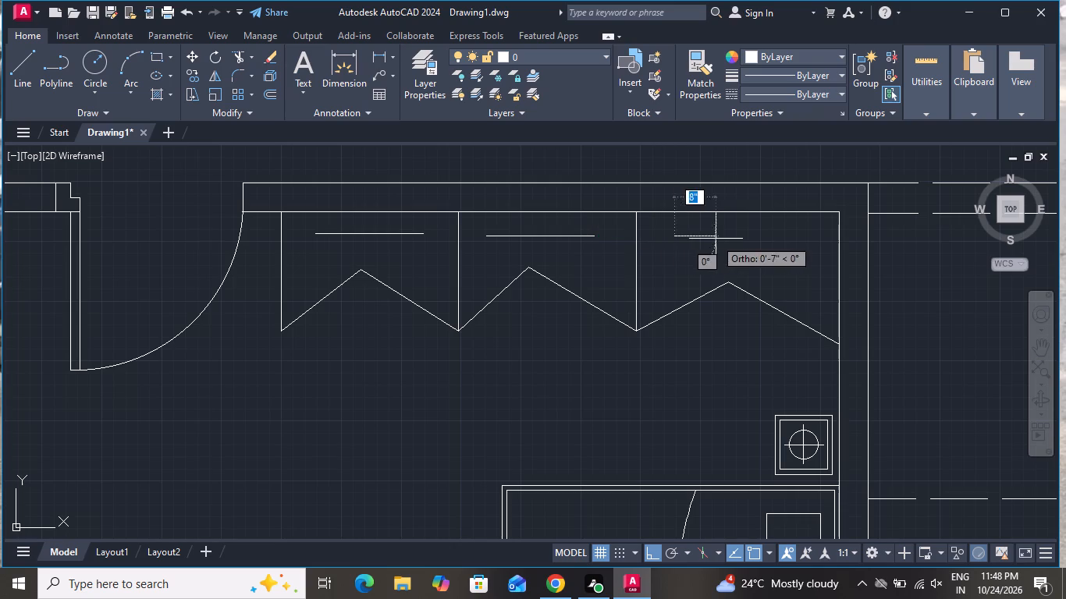
click(794, 235)
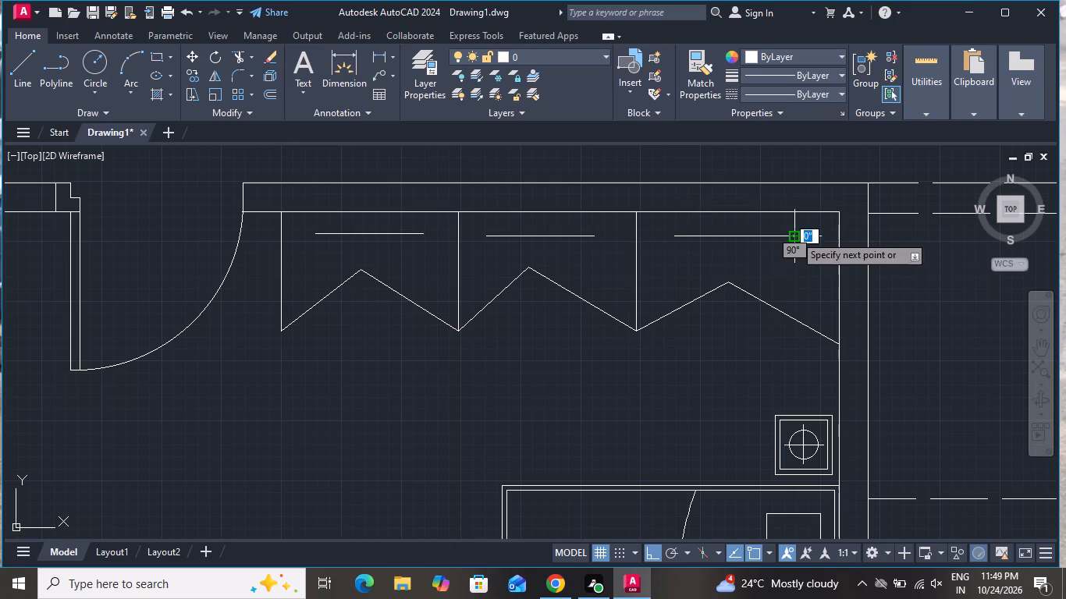
right_click(798, 238)
click(804, 250)
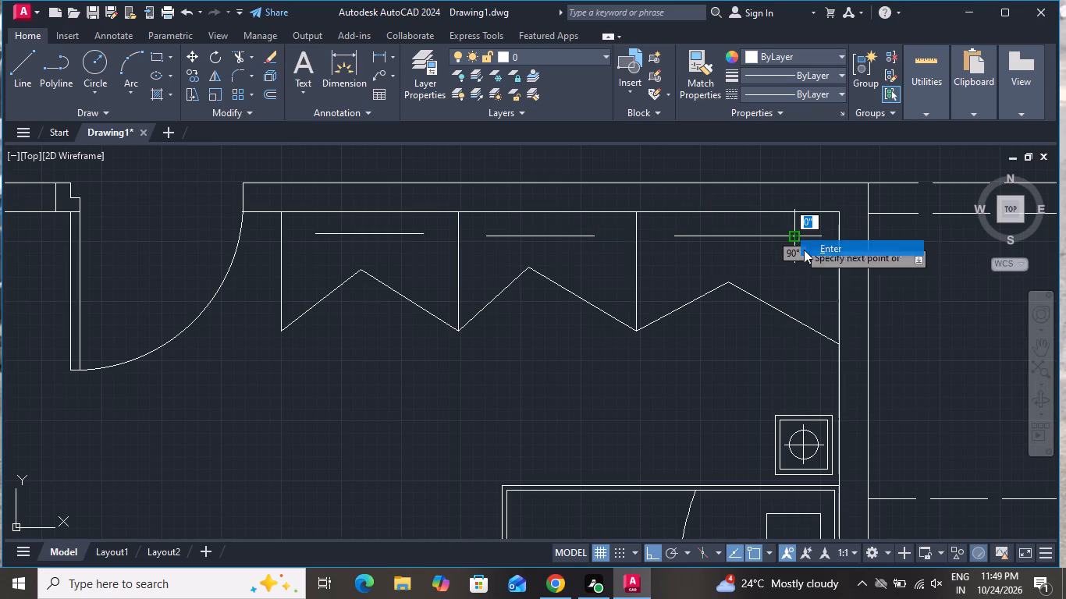
Draw a short vertical hanger line about 5" long across the west compartment's rail, near its west end.
click(31, 69)
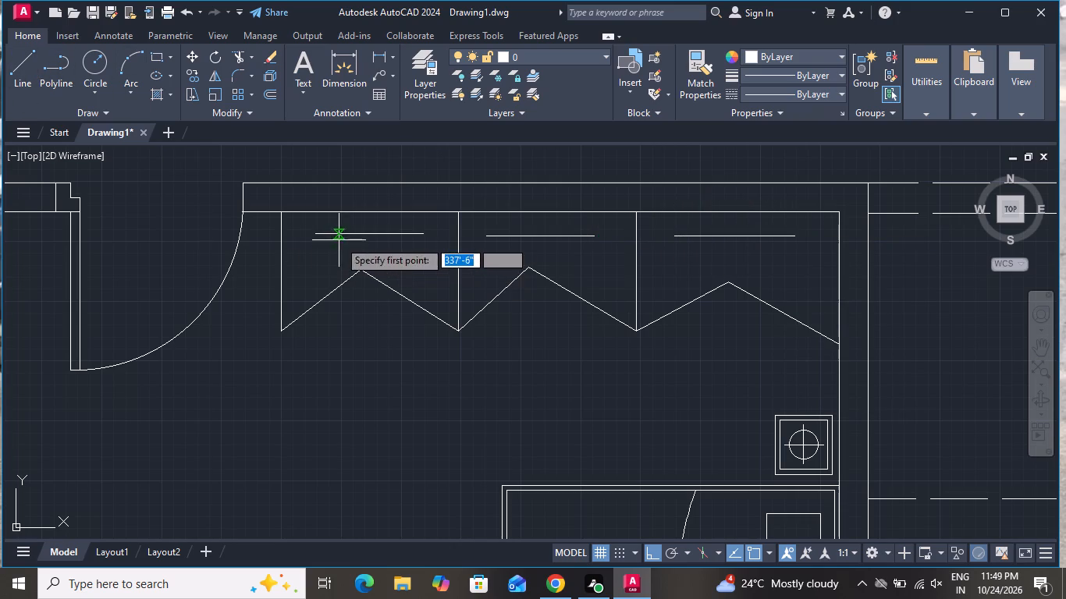
scroll(310, 220, up, 2)
click(344, 224)
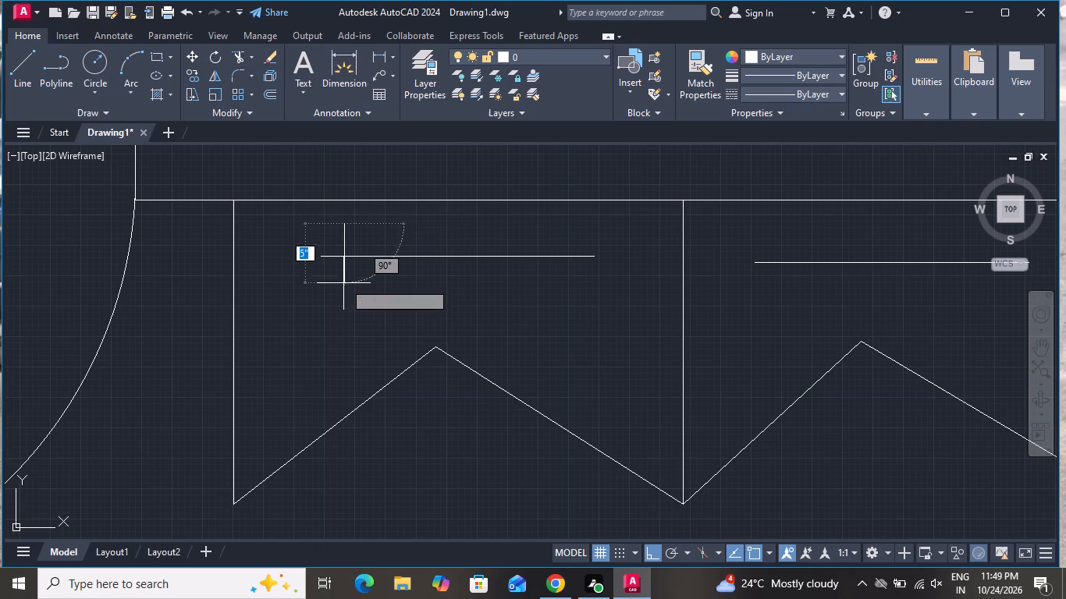
click(343, 289)
right_click(343, 289)
click(364, 307)
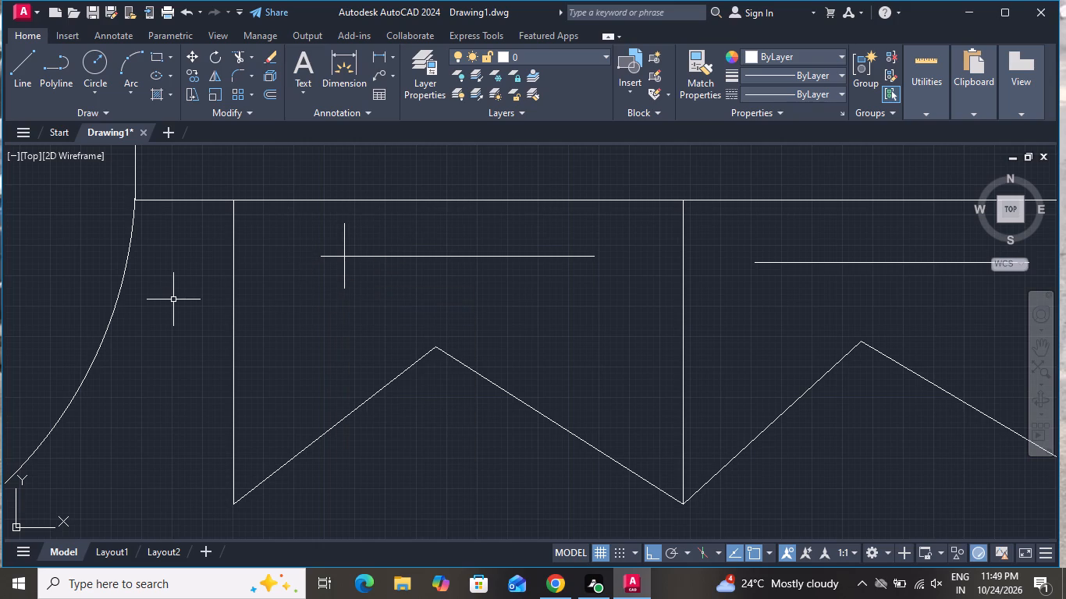
Offset the hanger line eastward repeatedly at 2" spacing, adding ten copies up to the east end of the west compartment's rail.
text(o 2)
key(shift+quotedbl)
key(Return)
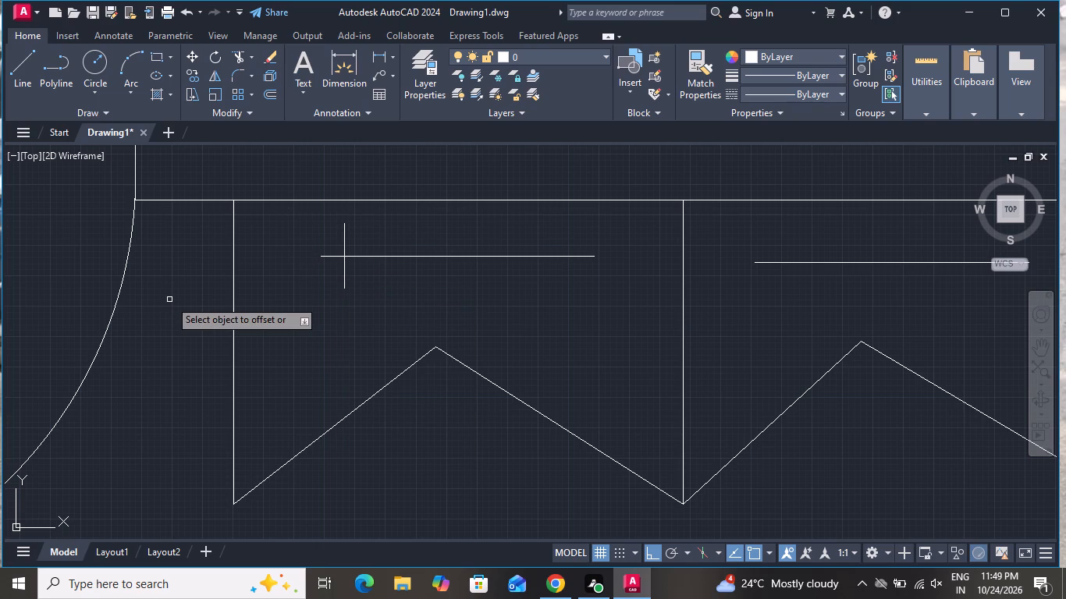
click(344, 244)
click(363, 239)
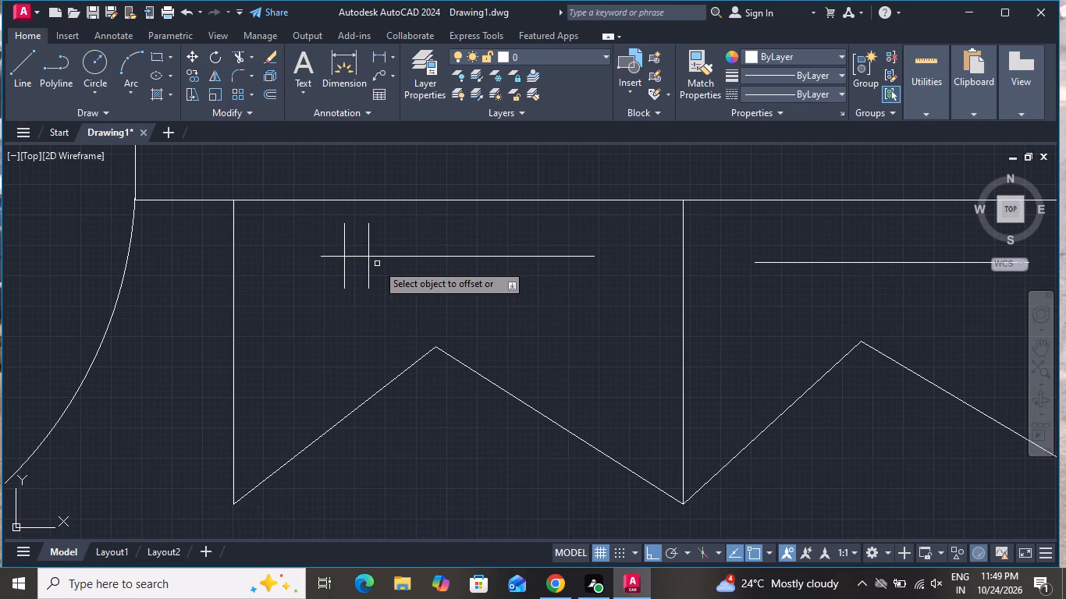
click(368, 238)
click(380, 236)
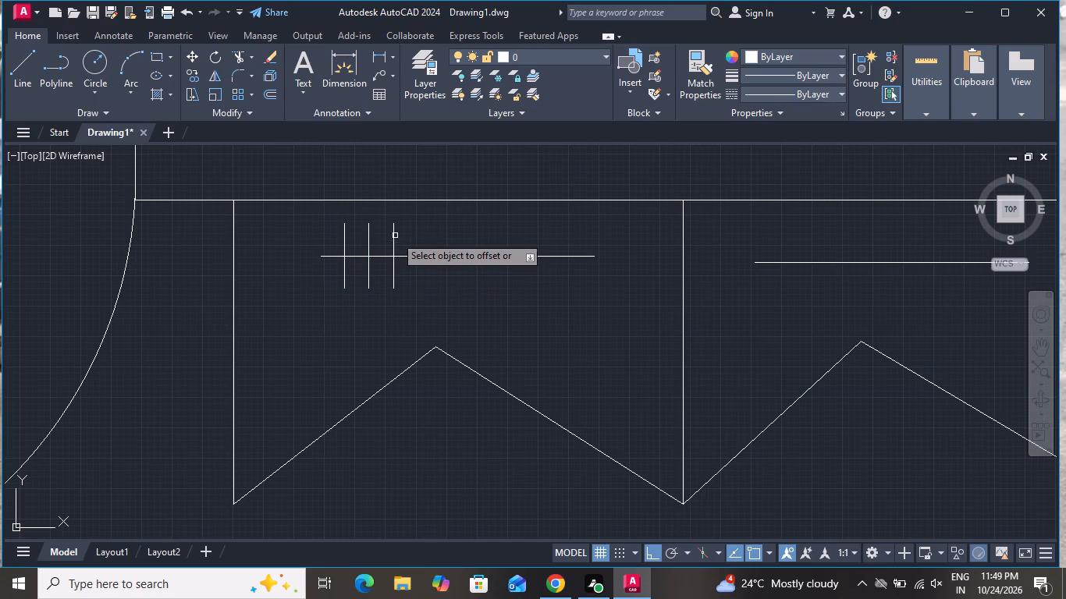
click(395, 236)
click(442, 242)
click(416, 247)
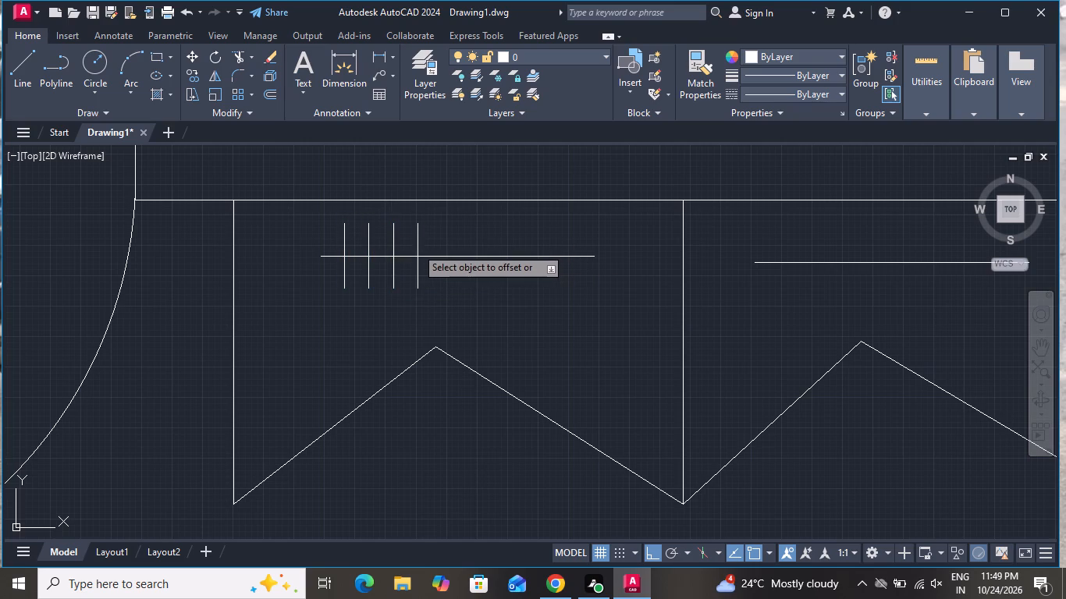
click(428, 243)
click(441, 236)
click(470, 236)
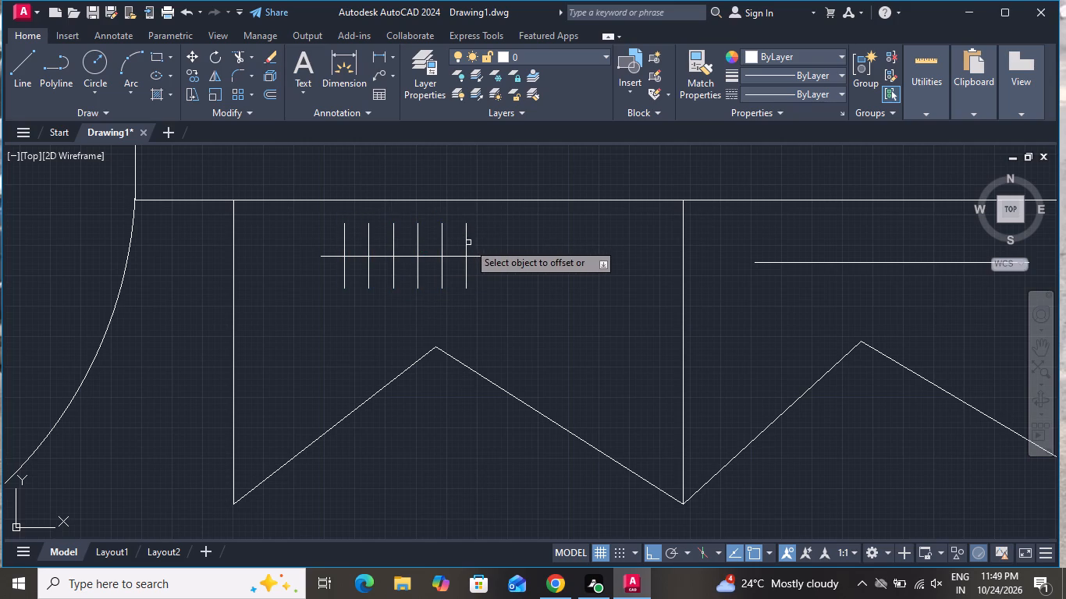
click(465, 242)
click(486, 238)
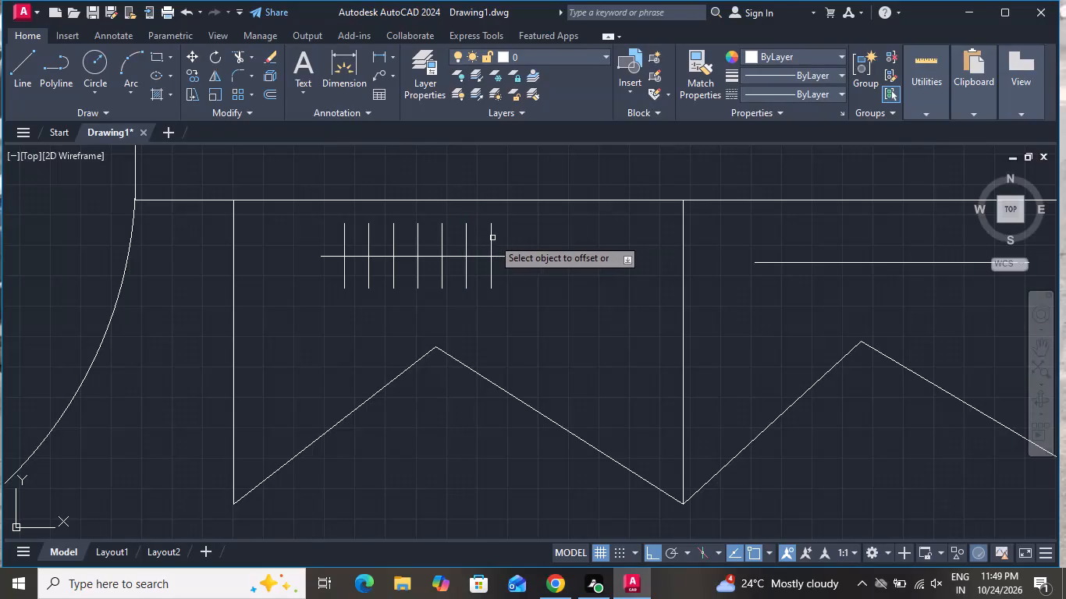
click(492, 238)
click(510, 236)
click(516, 236)
click(556, 243)
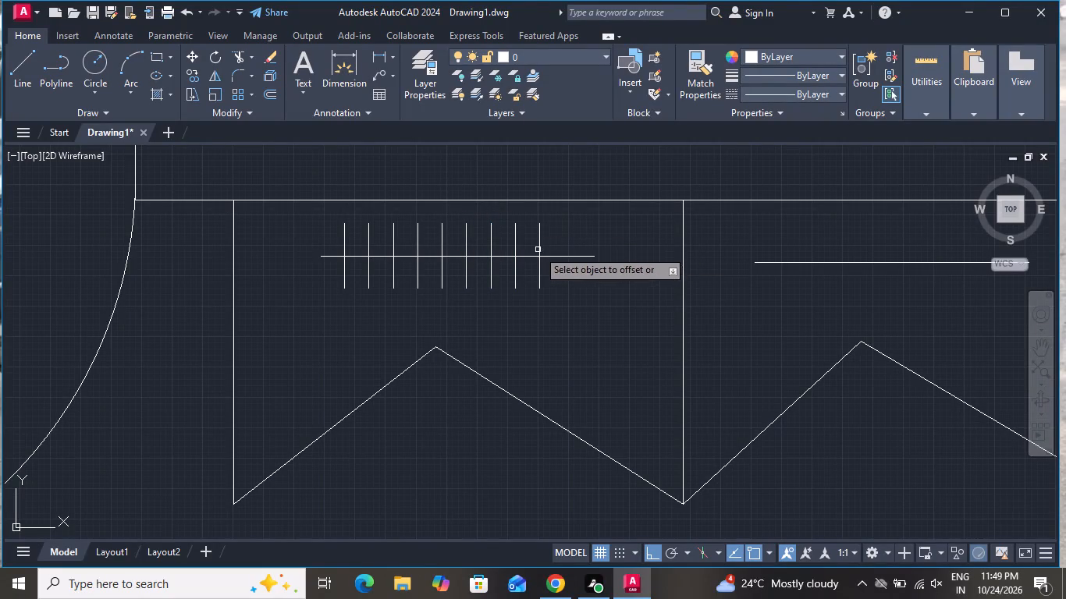
click(538, 250)
click(567, 244)
click(563, 243)
click(573, 243)
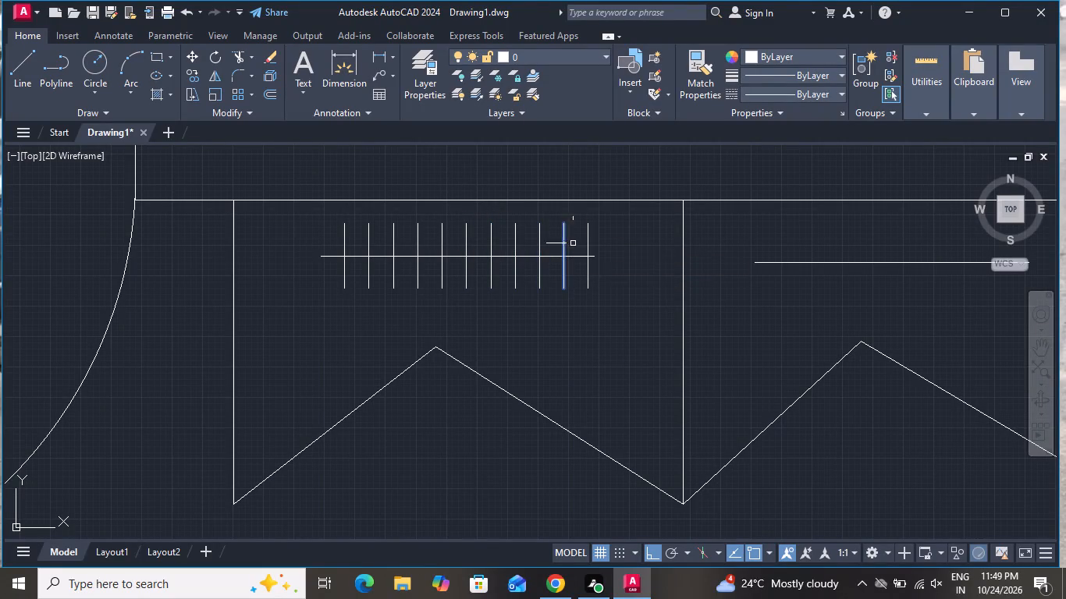
Offset the westernmost hanger line 2" to the west, adding one at the west end of the same rail.
click(343, 243)
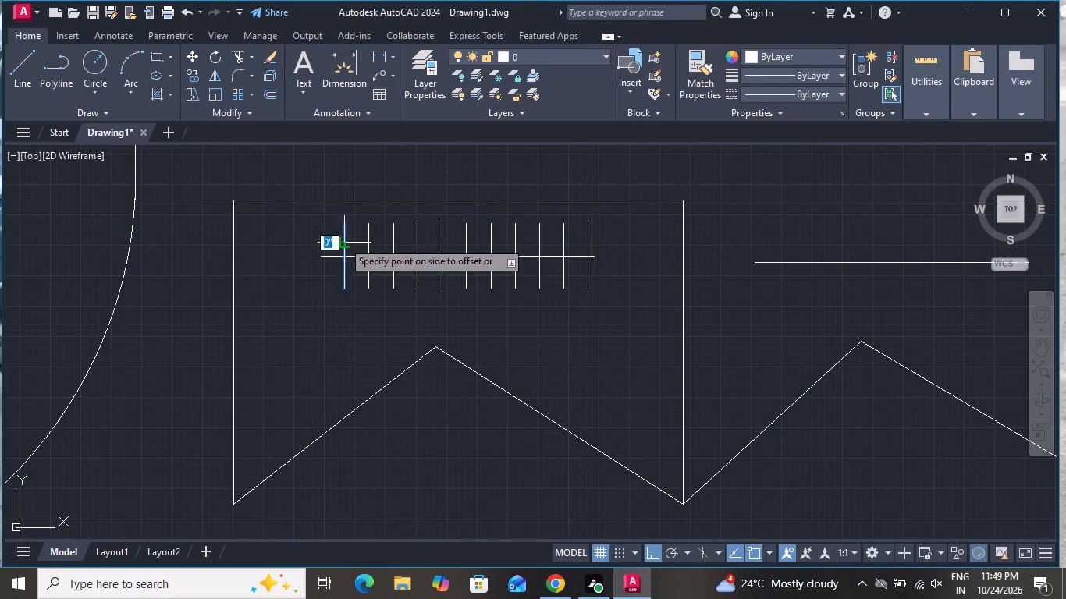
click(327, 243)
right_click(347, 264)
click(361, 282)
Draw a short vertical hanger line about 5" long across the middle compartment's rail, near its west end.
scroll(322, 261, down, 1)
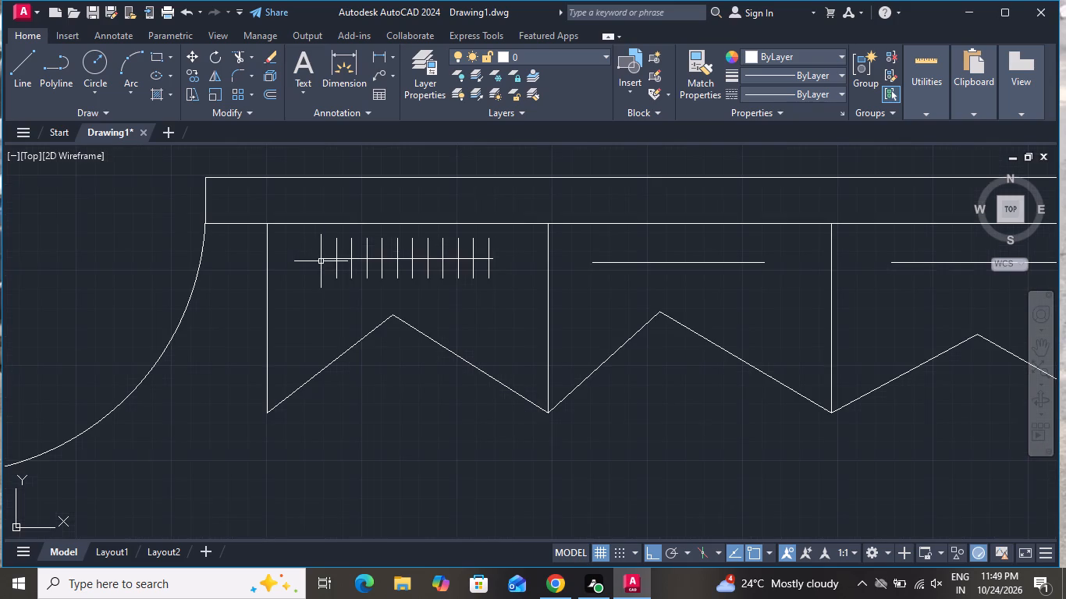
scroll(321, 261, down, 1)
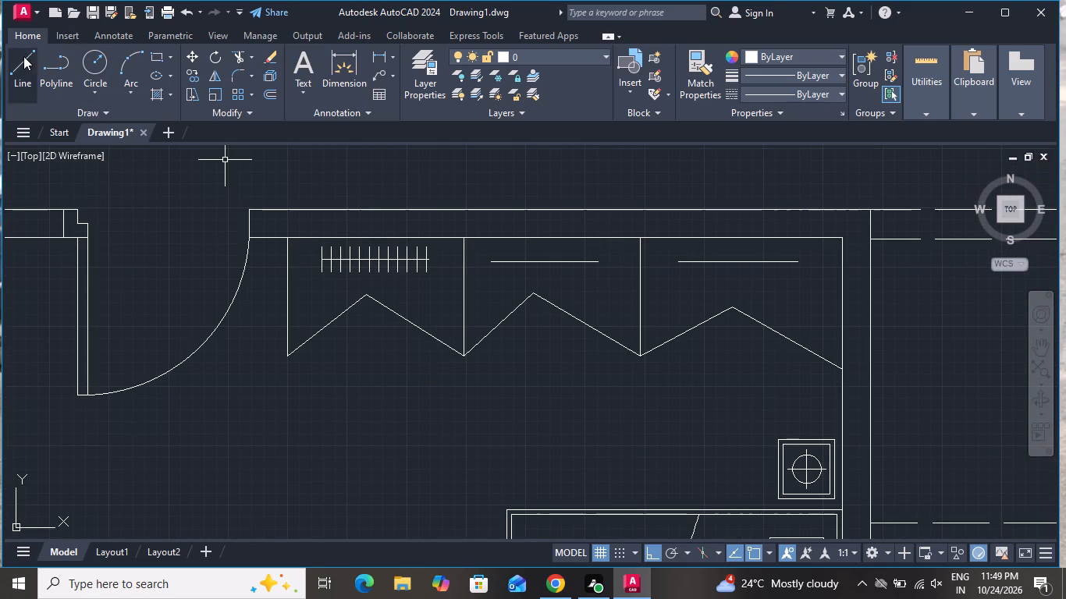
click(23, 60)
scroll(503, 237, up, 1)
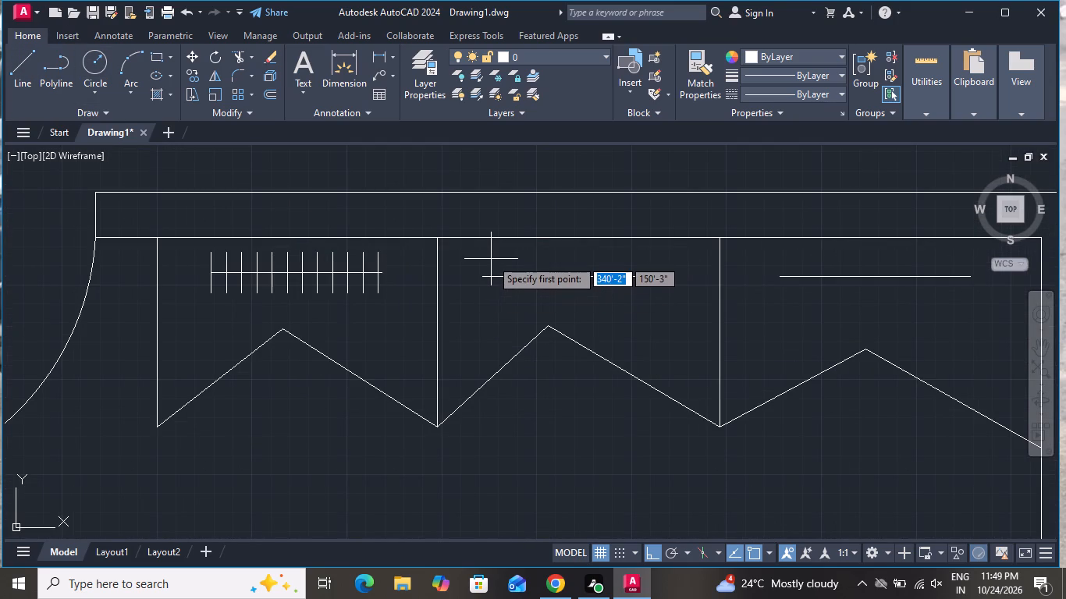
click(491, 258)
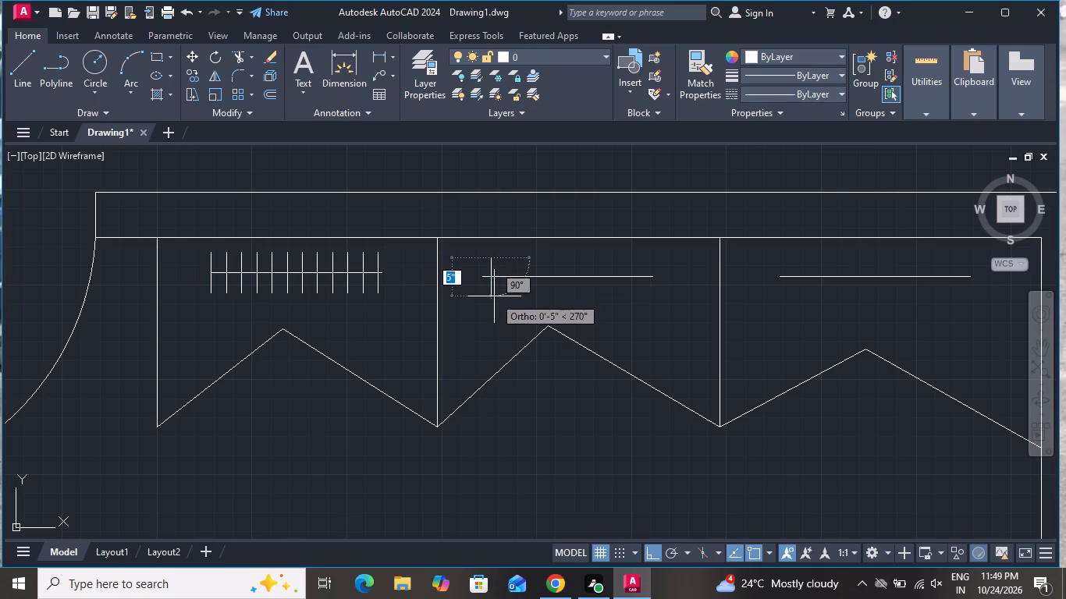
click(494, 296)
right_click(494, 296)
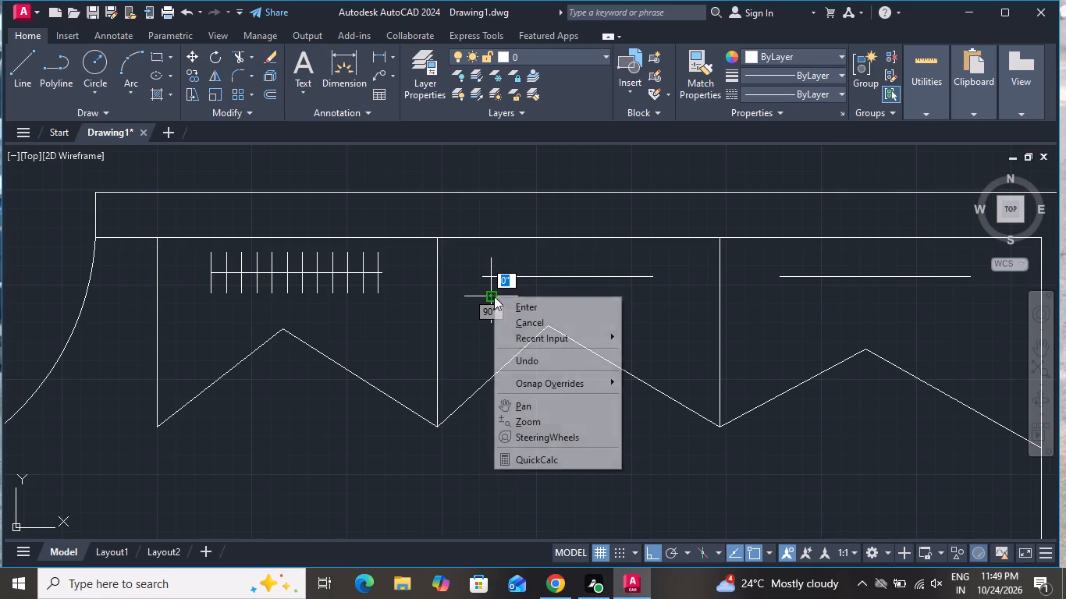
click(521, 326)
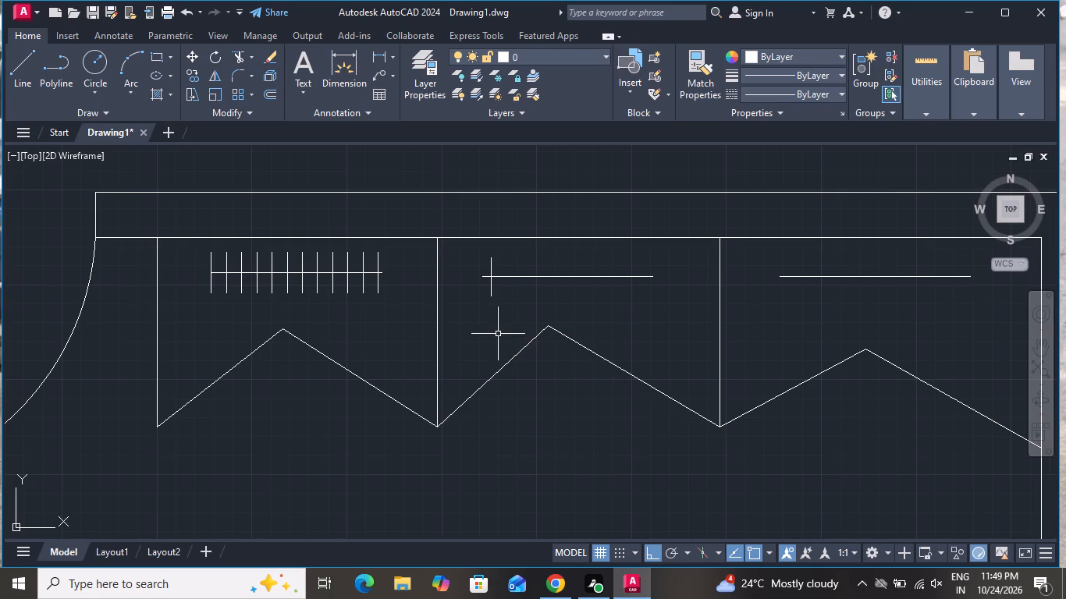
Offset the middle compartment's hanger line eastward repeatedly at 2" spacing, adding ten copies up to the east end of its rail.
key(o)
key(space)
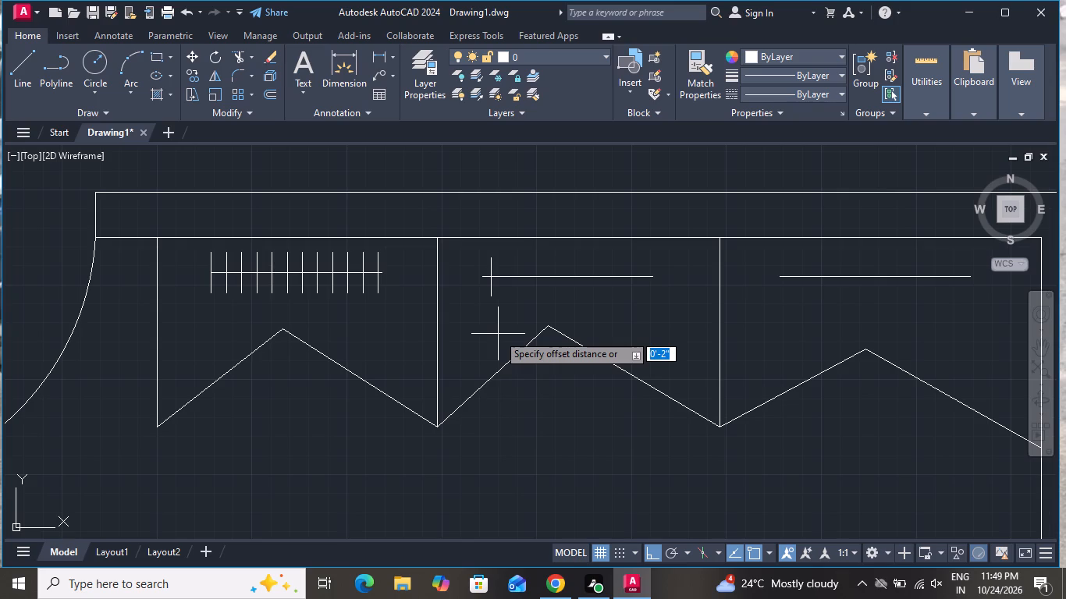
key(2)
key(shift+quotedbl)
key(Return)
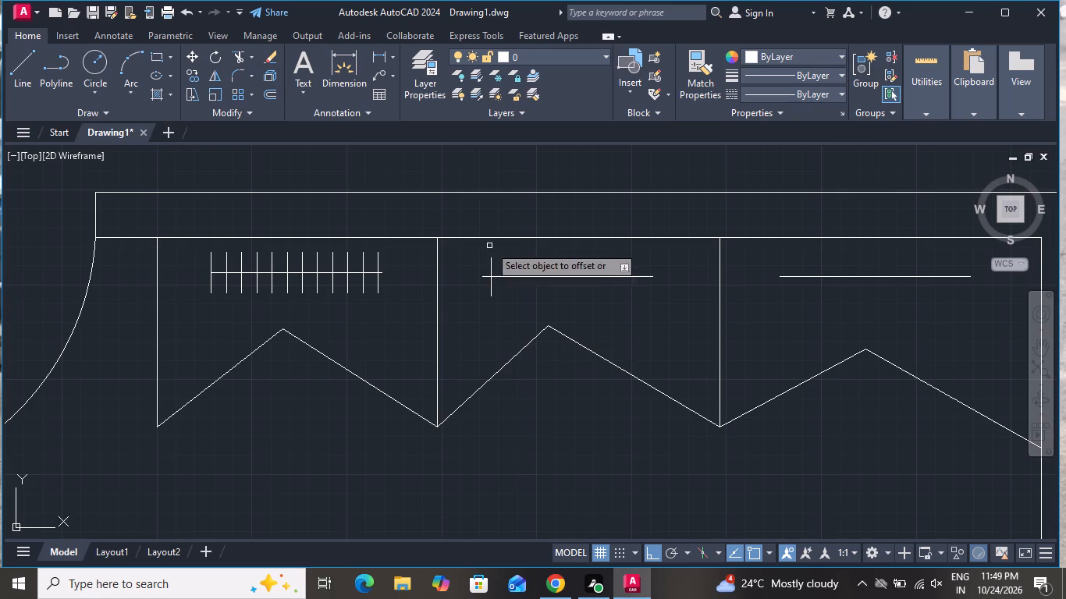
scroll(477, 227, up, 2)
click(507, 306)
click(548, 303)
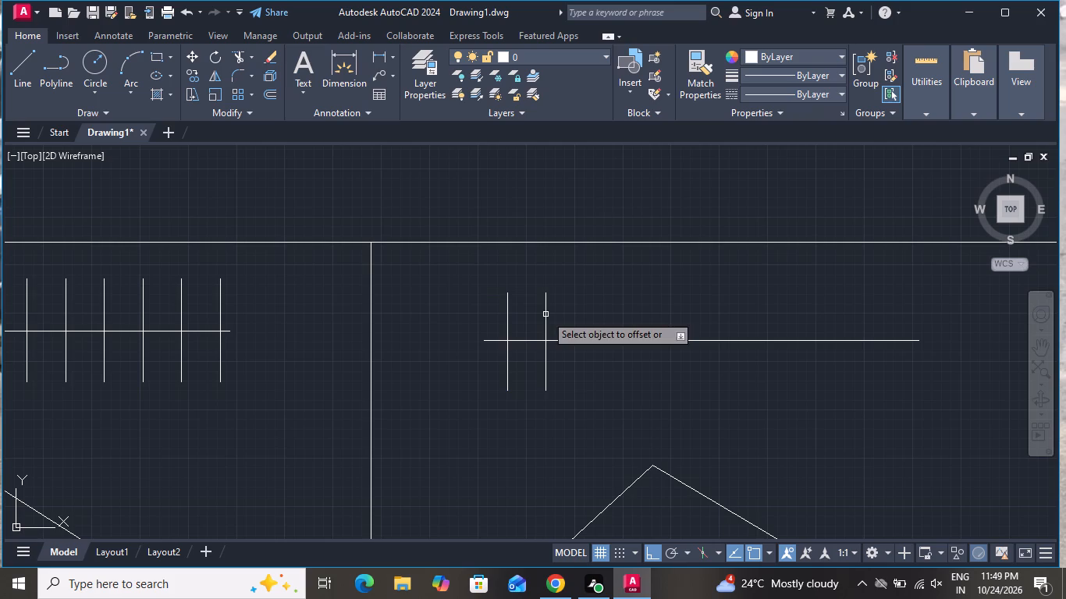
click(545, 314)
click(621, 317)
click(586, 325)
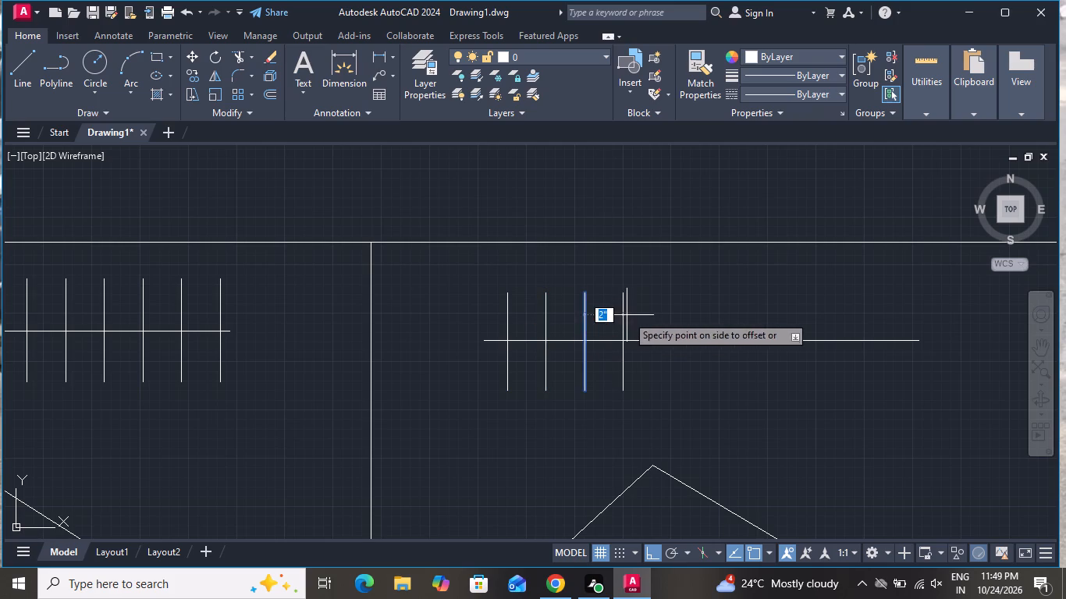
click(627, 315)
click(620, 322)
click(621, 322)
click(645, 319)
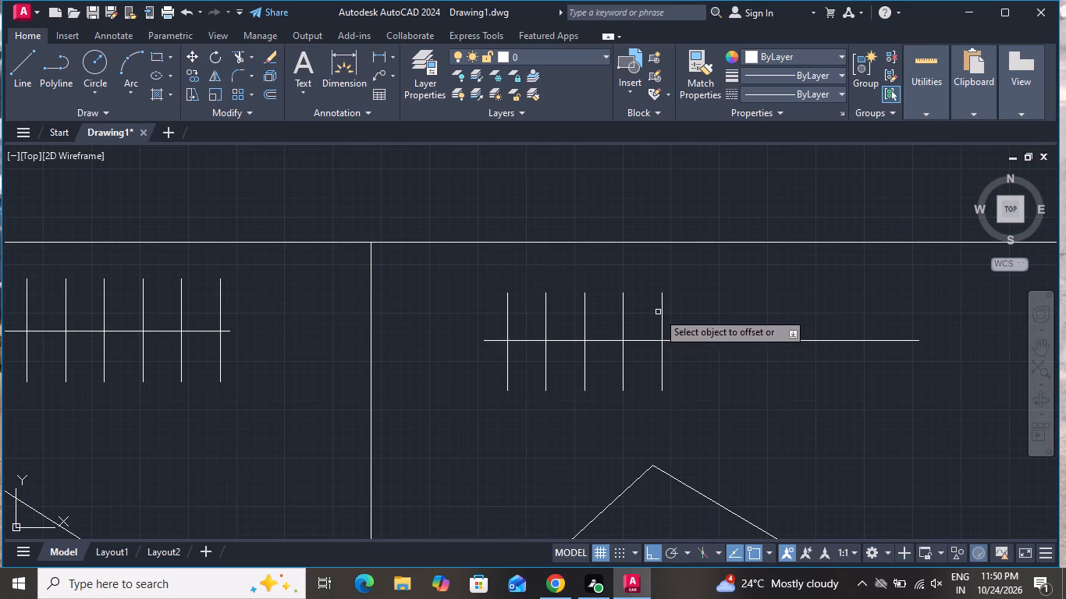
click(660, 314)
click(705, 320)
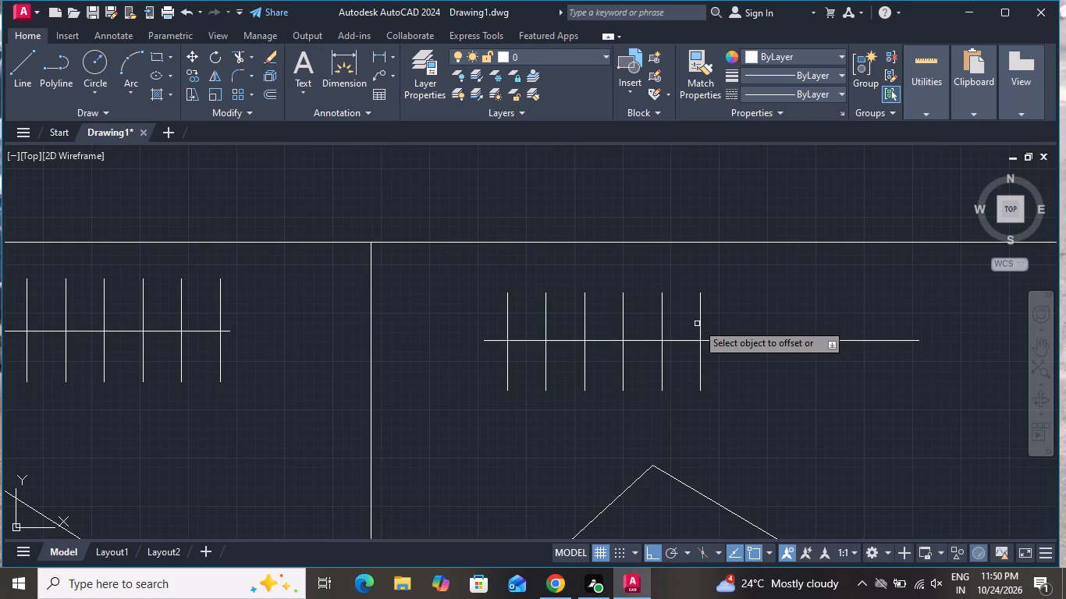
click(699, 318)
click(729, 318)
click(737, 318)
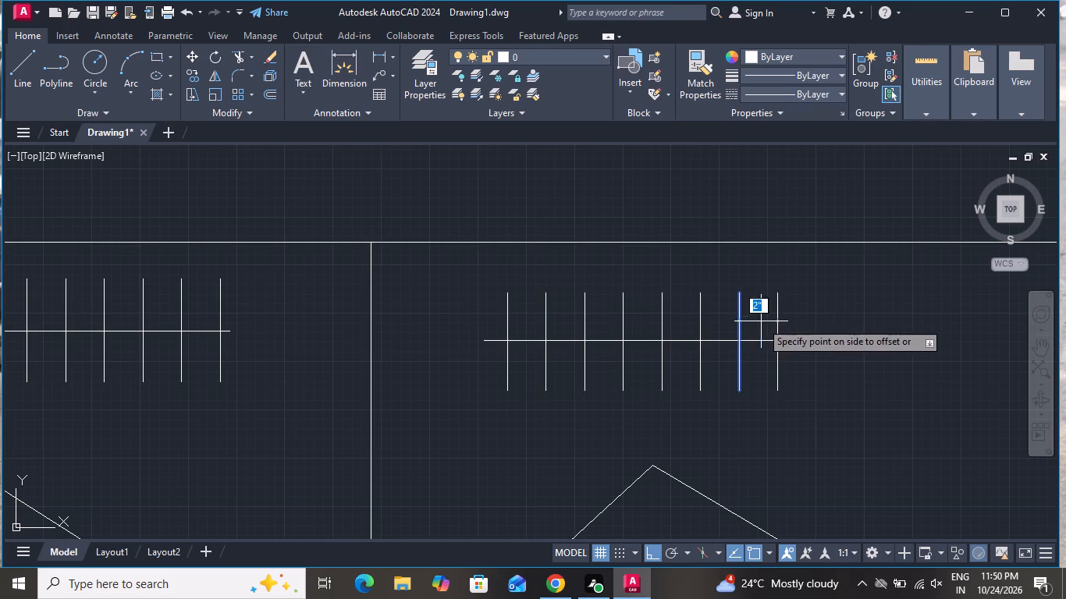
click(761, 321)
click(776, 324)
click(827, 328)
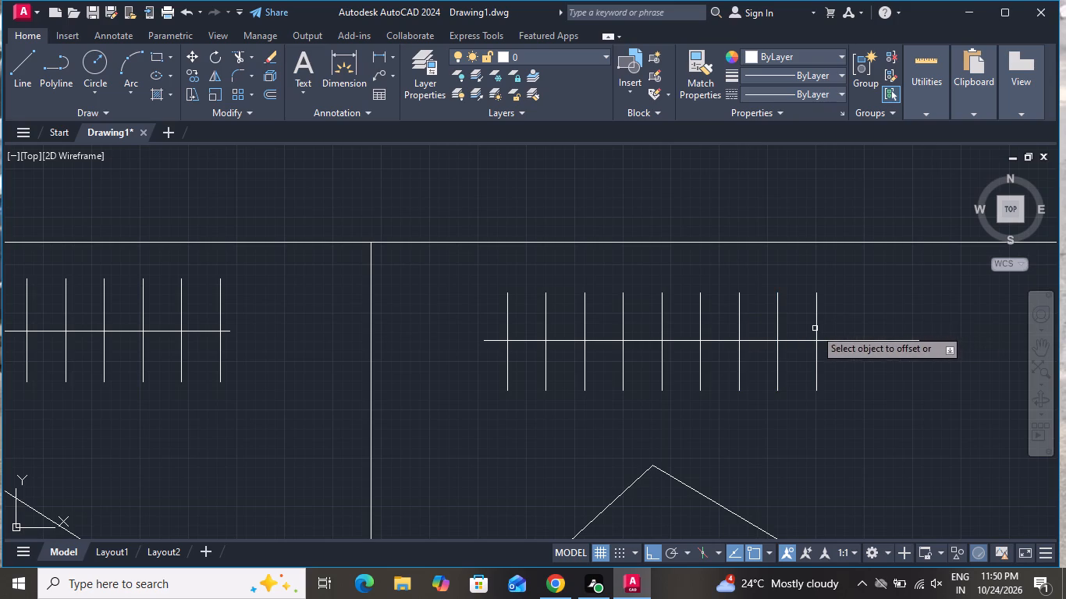
click(815, 327)
click(852, 324)
click(851, 326)
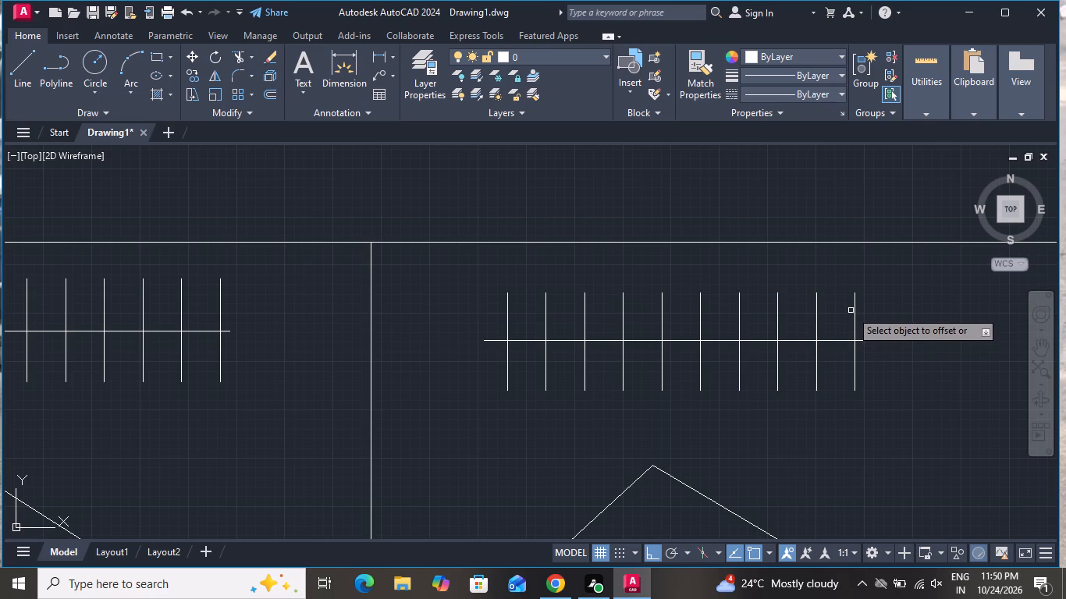
click(855, 308)
click(929, 321)
scroll(535, 286, down, 1)
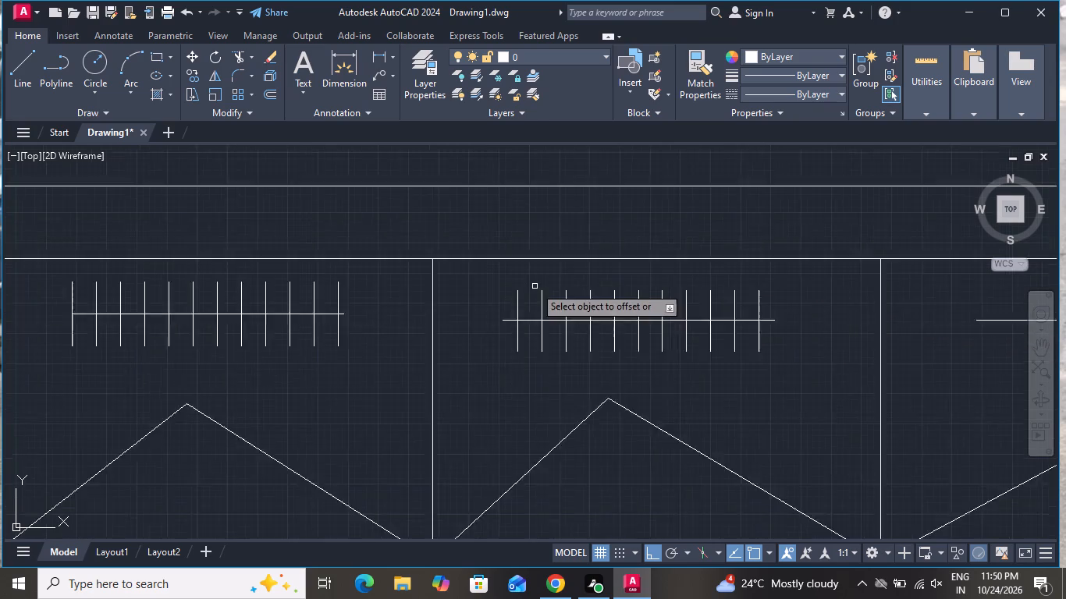
scroll(535, 286, down, 1)
right_click(526, 330)
click(618, 352)
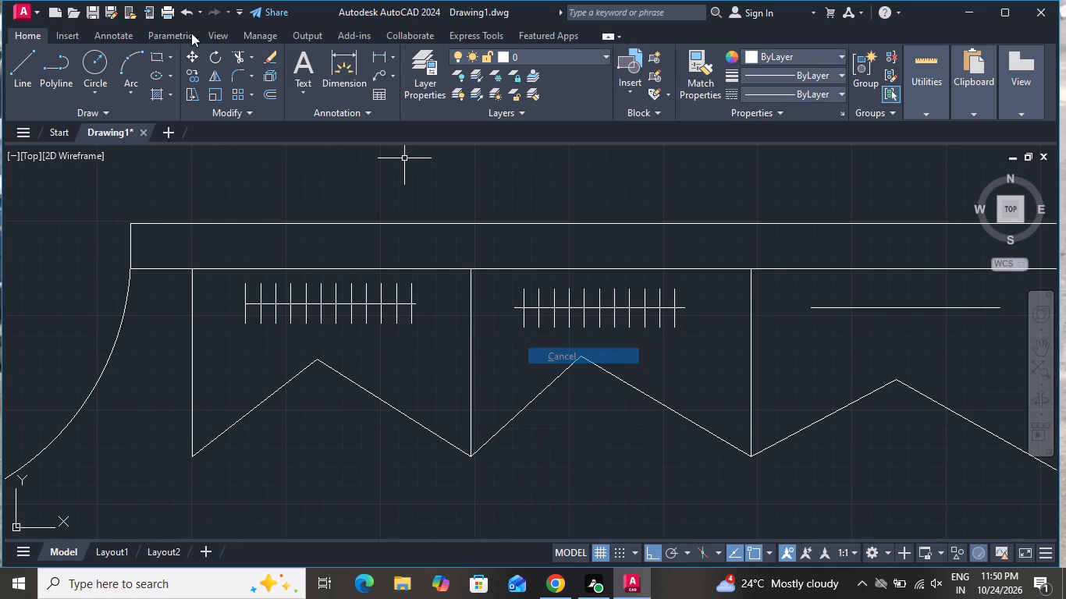
Draw a short vertical hanger line across the east compartment's rail, near its west end.
click(16, 55)
scroll(127, 146, down, 2)
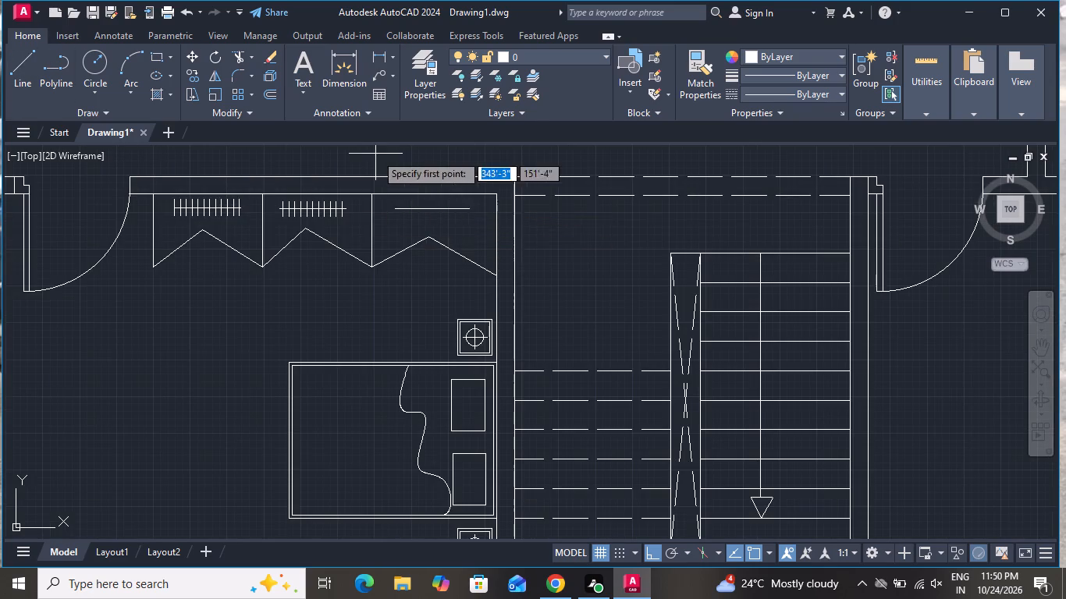
scroll(374, 154, up, 2)
scroll(393, 220, up, 2)
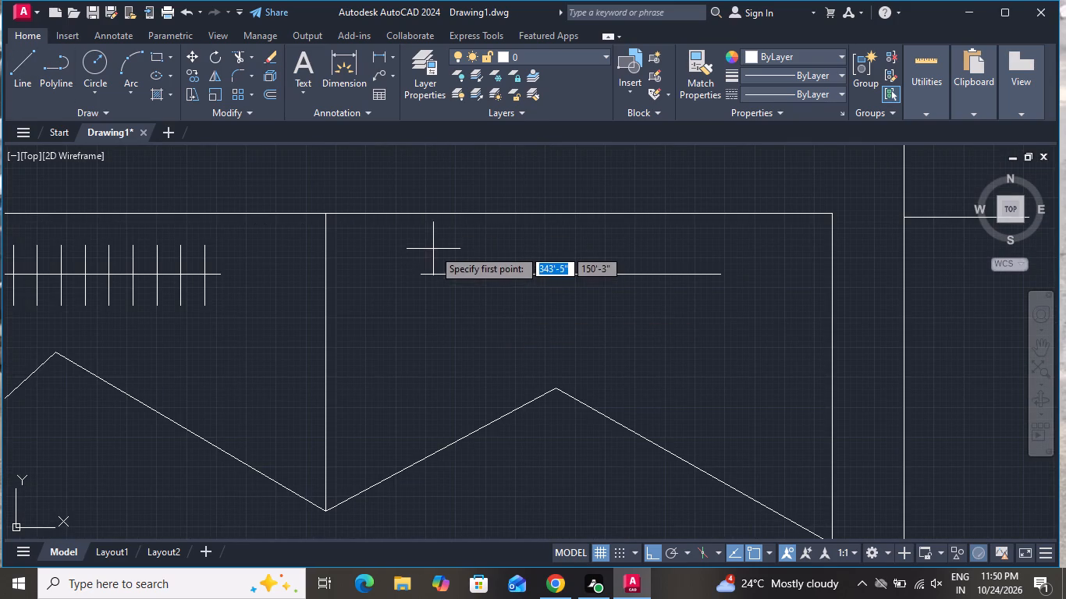
click(433, 249)
click(427, 301)
right_click(424, 299)
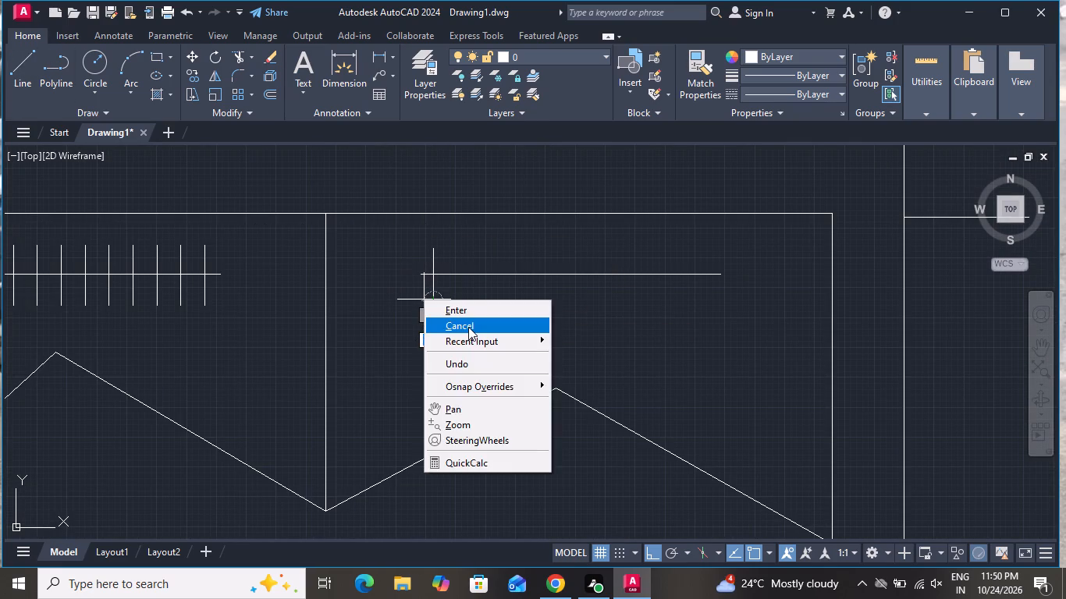
click(469, 327)
Offset the east compartment's hanger line eastward repeatedly at 2" spacing, adding twelve copies up to the east end of its rail.
text(o 2)
key(shift+quotedbl)
key(Return)
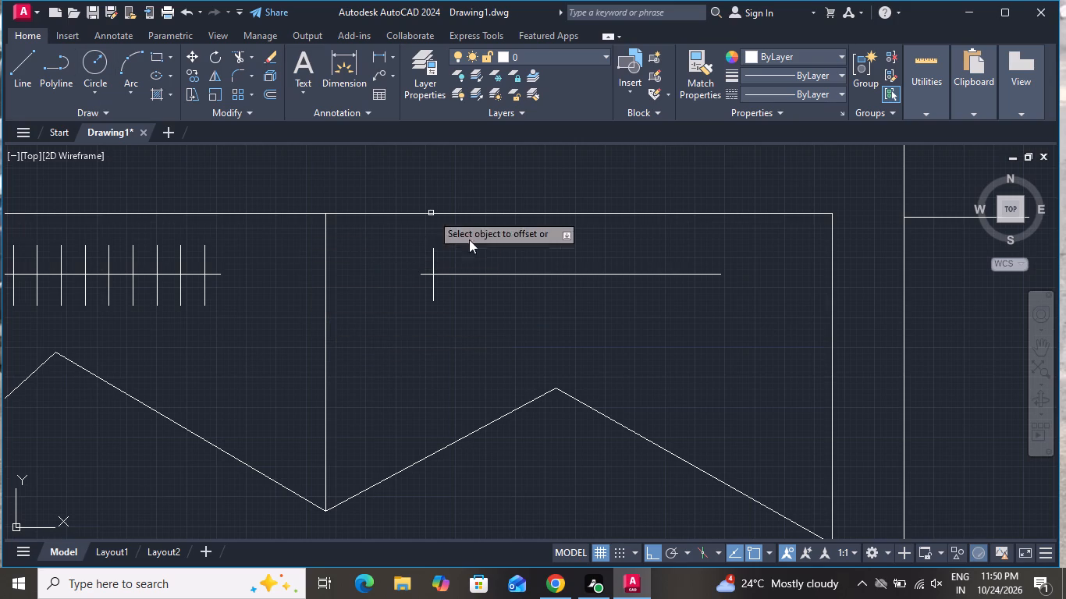
click(432, 264)
click(485, 253)
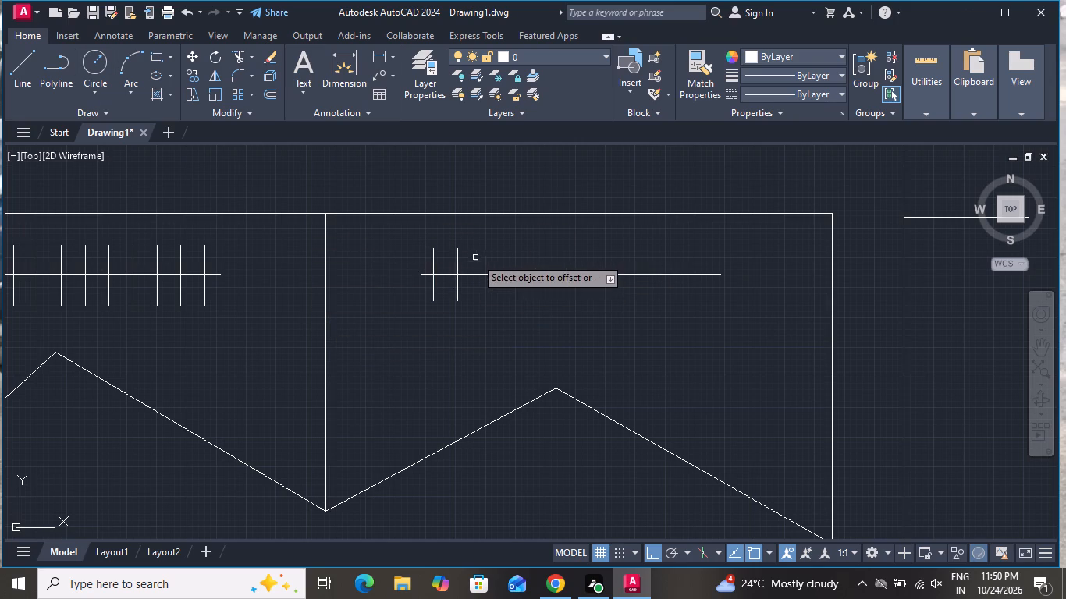
click(457, 267)
click(503, 253)
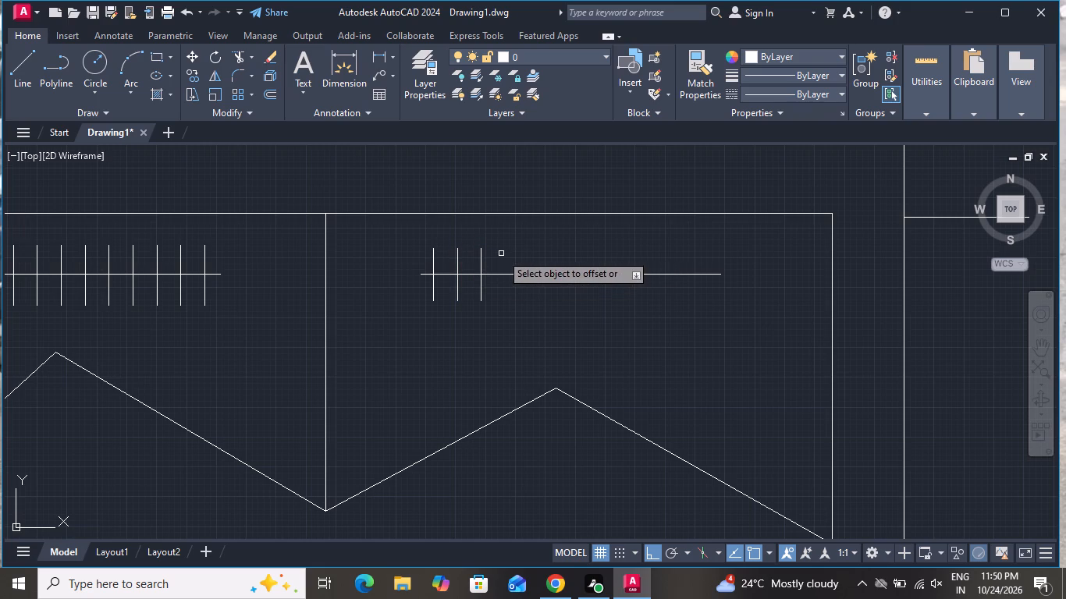
click(481, 263)
click(517, 253)
click(505, 259)
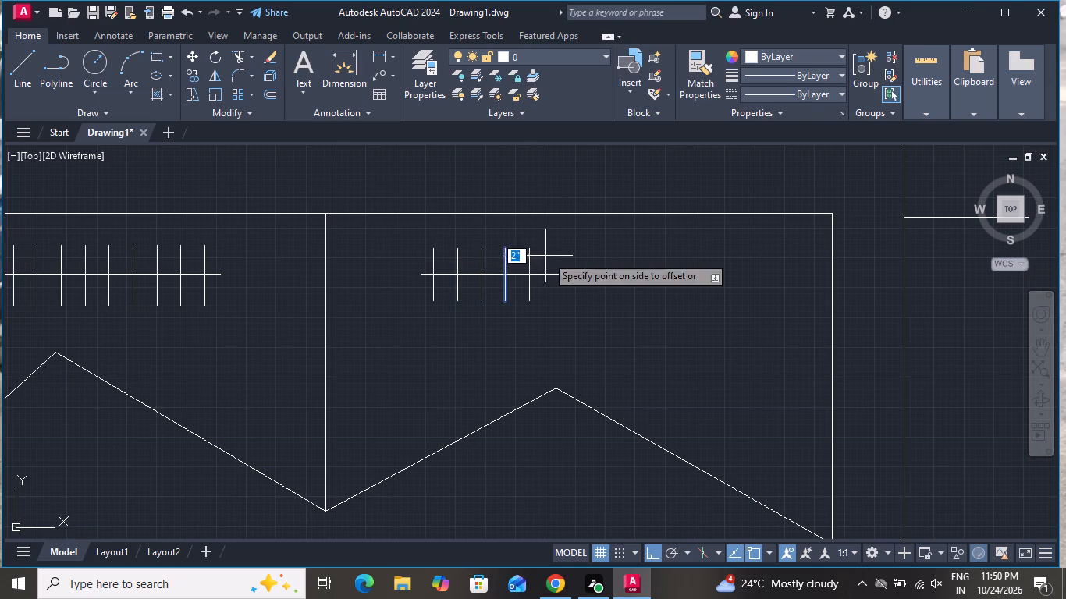
click(546, 256)
click(530, 262)
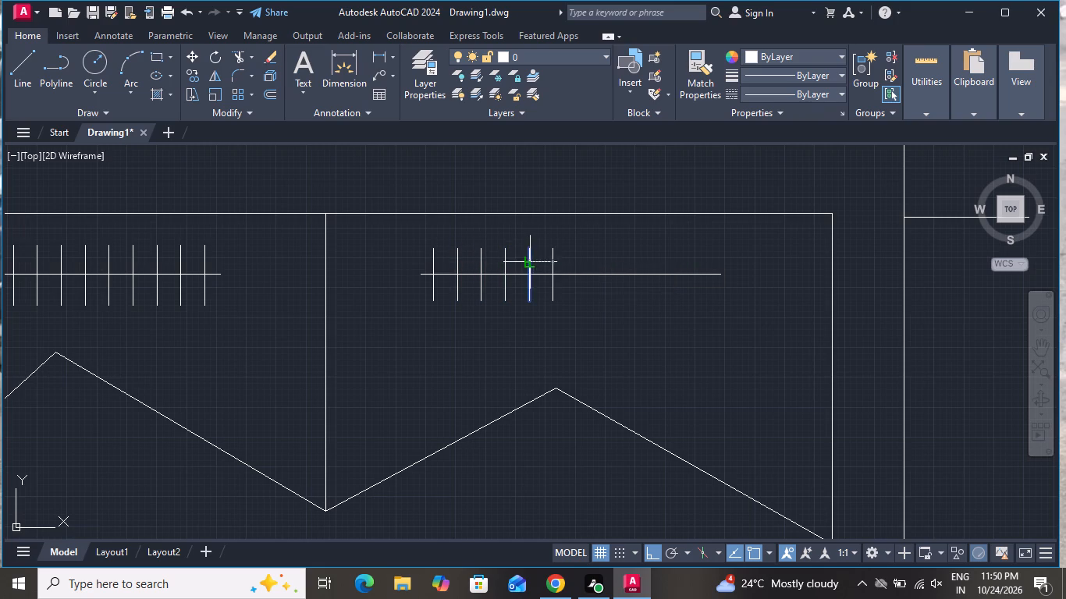
click(558, 255)
click(552, 261)
click(596, 253)
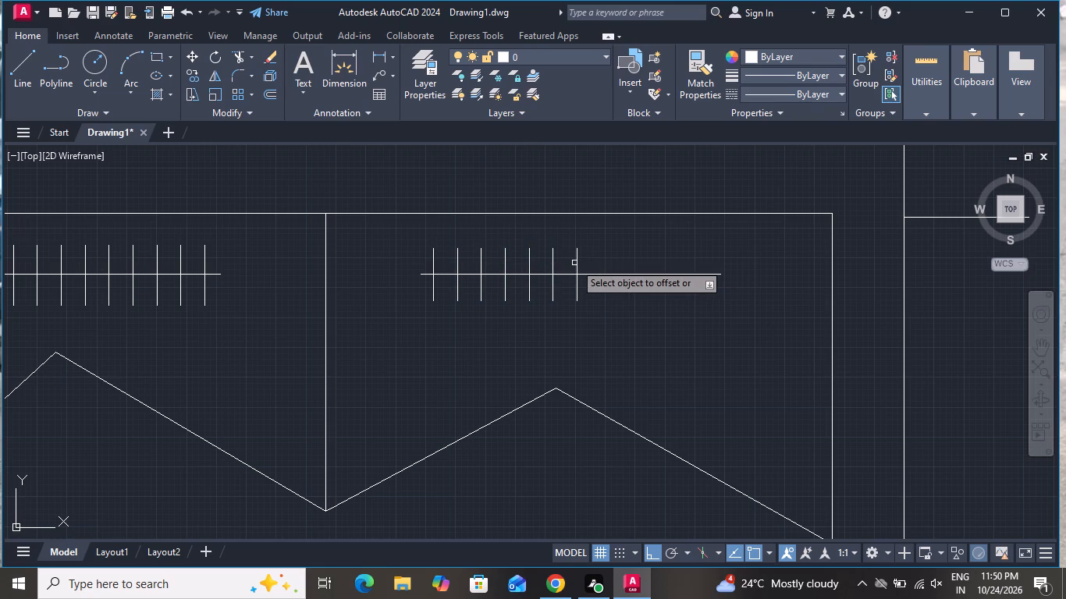
click(577, 261)
click(617, 248)
click(600, 253)
click(647, 253)
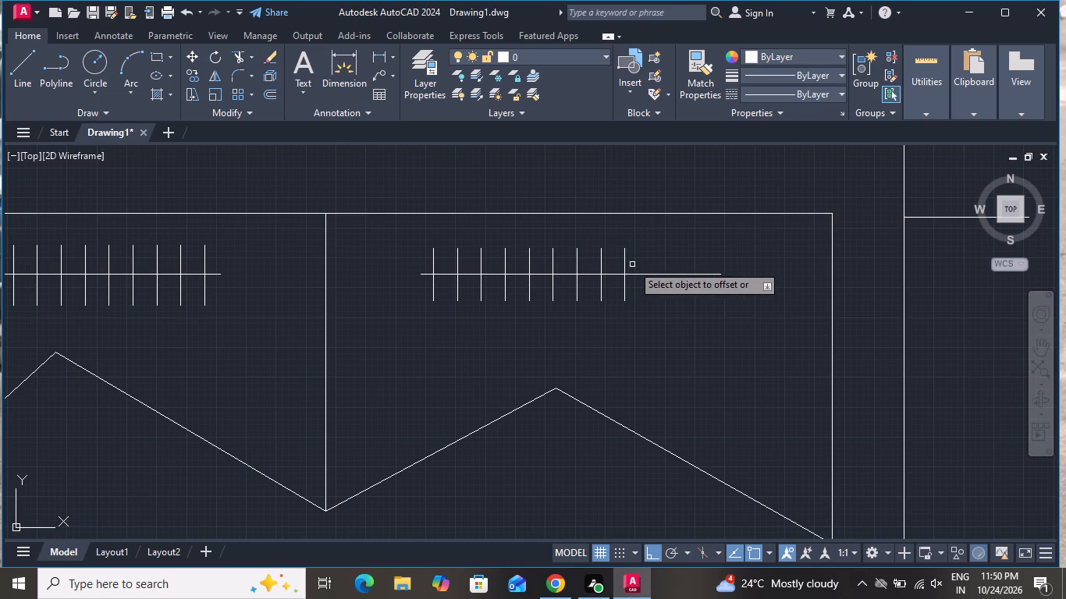
click(625, 265)
click(657, 257)
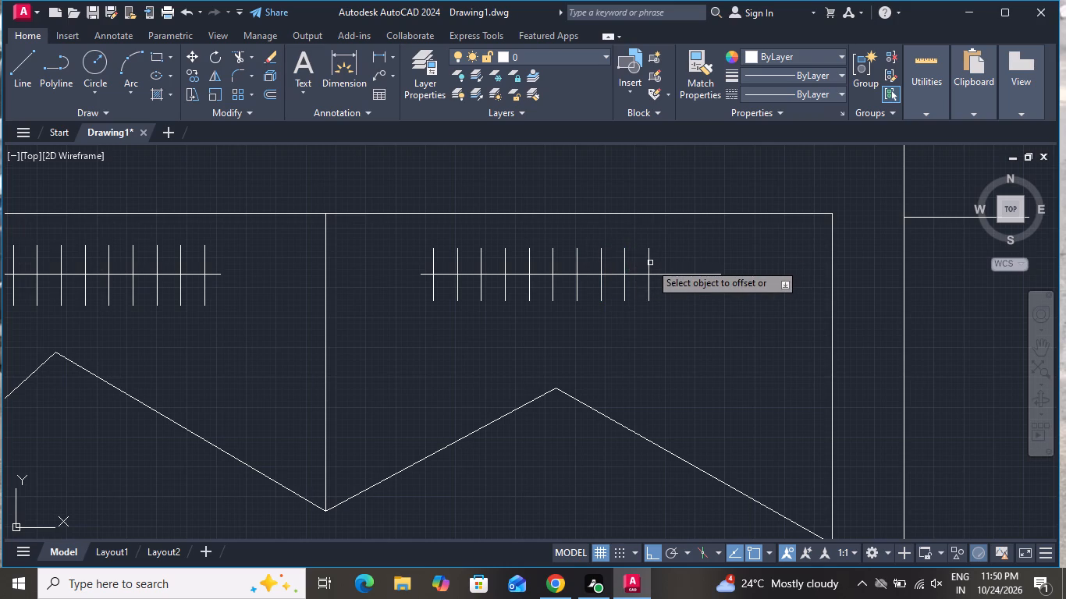
click(650, 263)
click(699, 249)
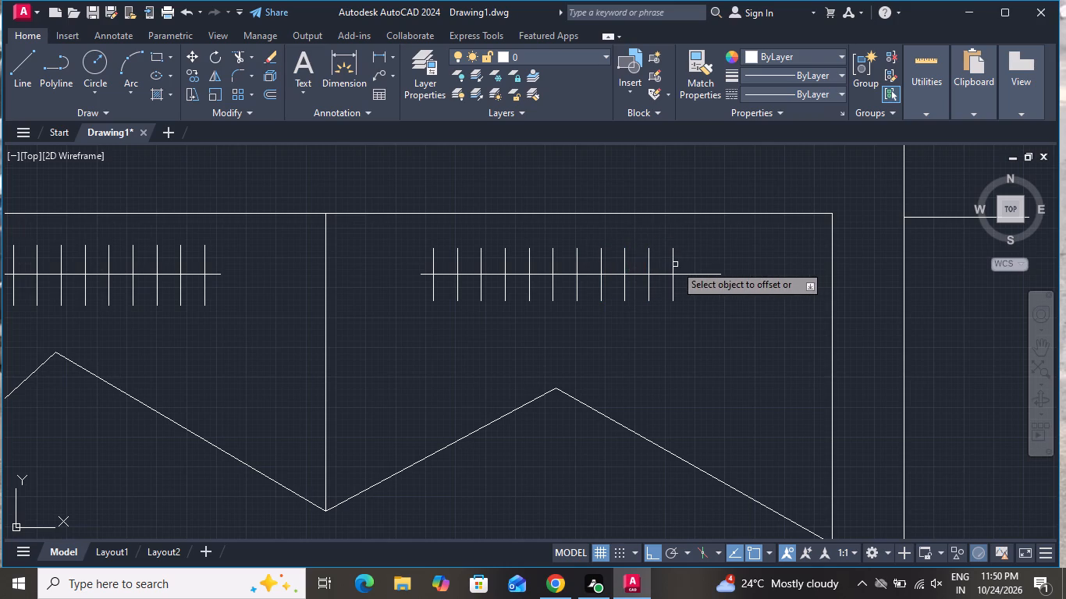
click(671, 265)
click(691, 253)
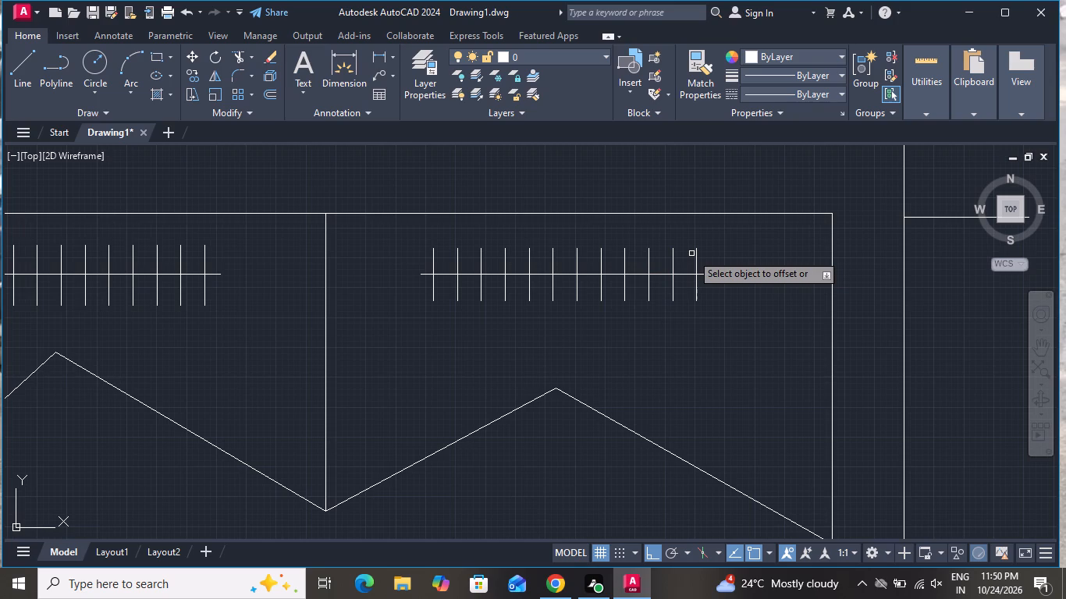
click(695, 258)
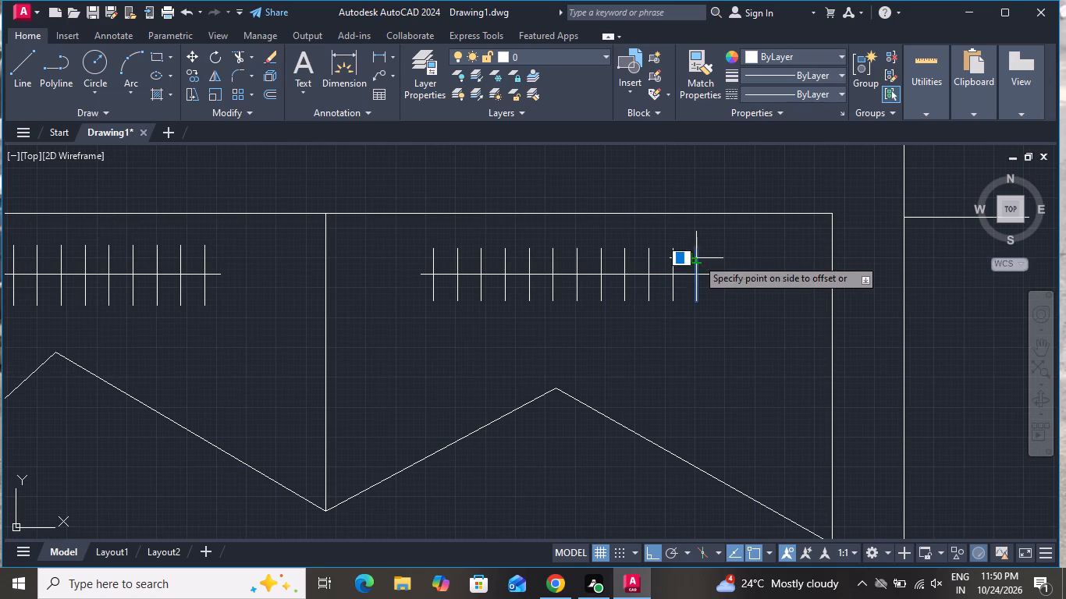
click(717, 250)
right_click(689, 325)
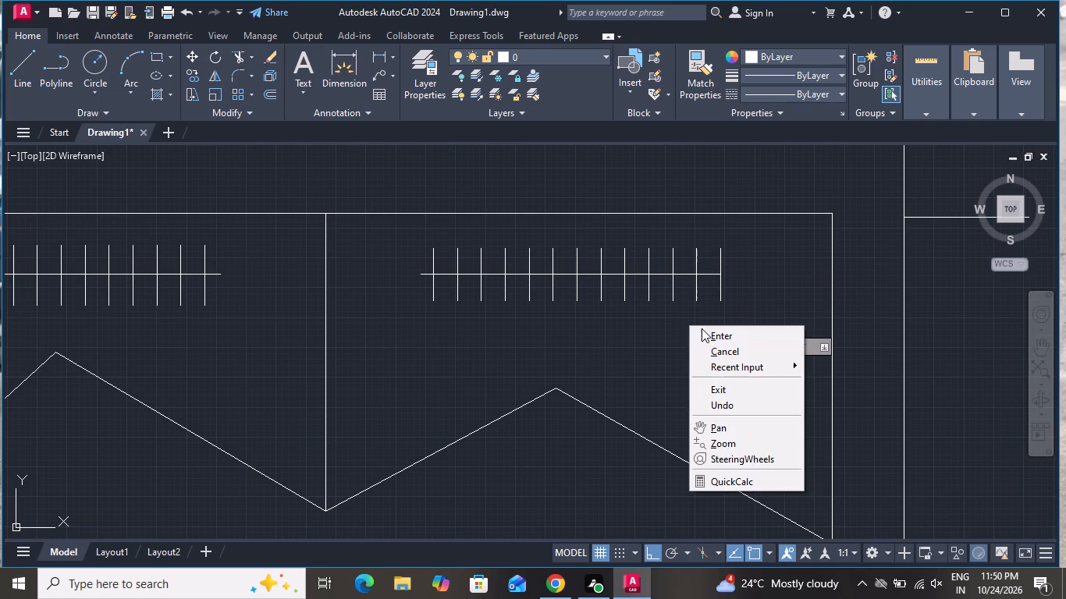
click(708, 341)
Draw an L-shaped line in the room east of the stairs, running south from its north wall and west to its west wall.
scroll(695, 342, down, 4)
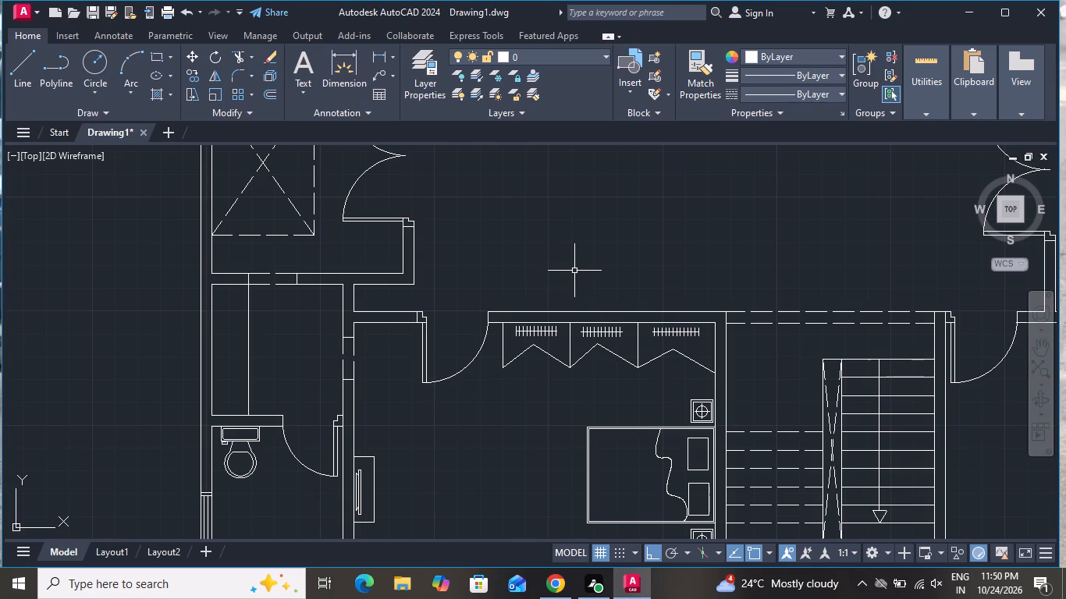
scroll(574, 271, down, 1)
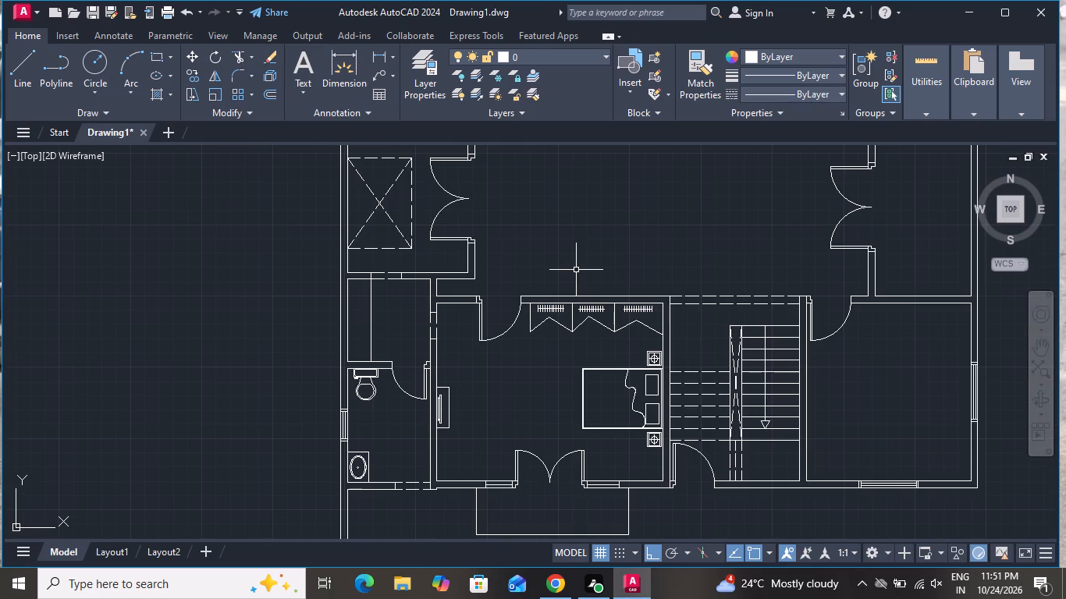
scroll(576, 270, down, 1)
click(16, 66)
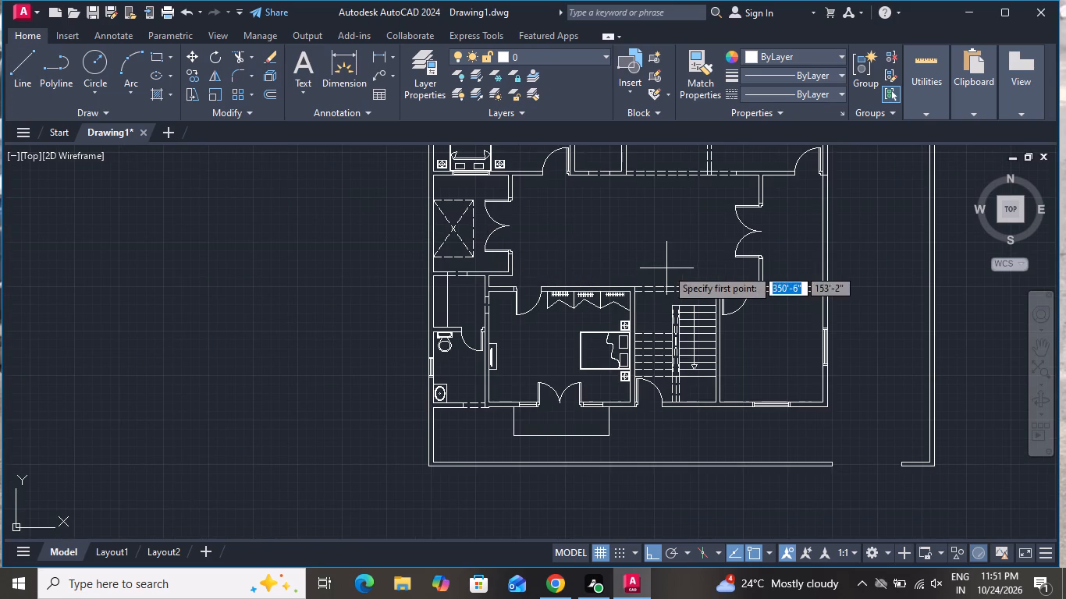
scroll(750, 296, up, 1)
scroll(814, 308, up, 1)
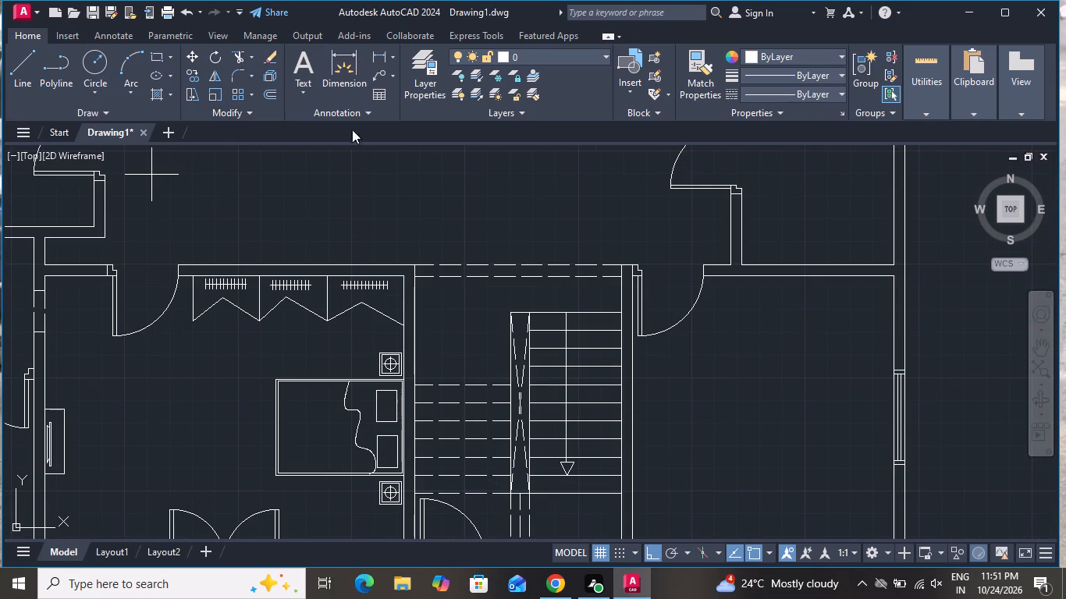
click(815, 275)
scroll(810, 432, down, 2)
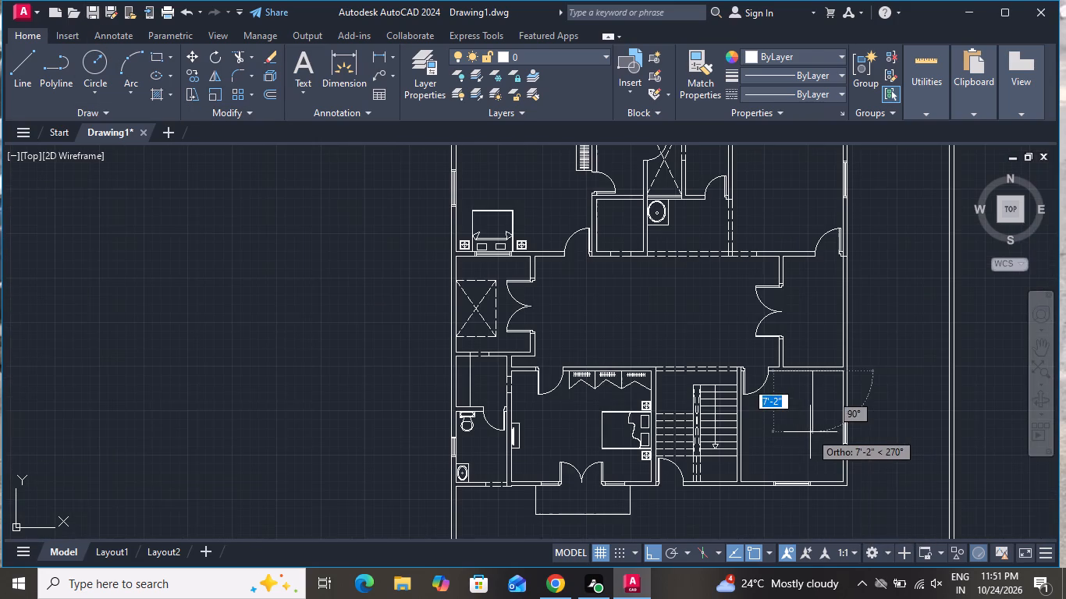
scroll(808, 459, up, 2)
click(808, 459)
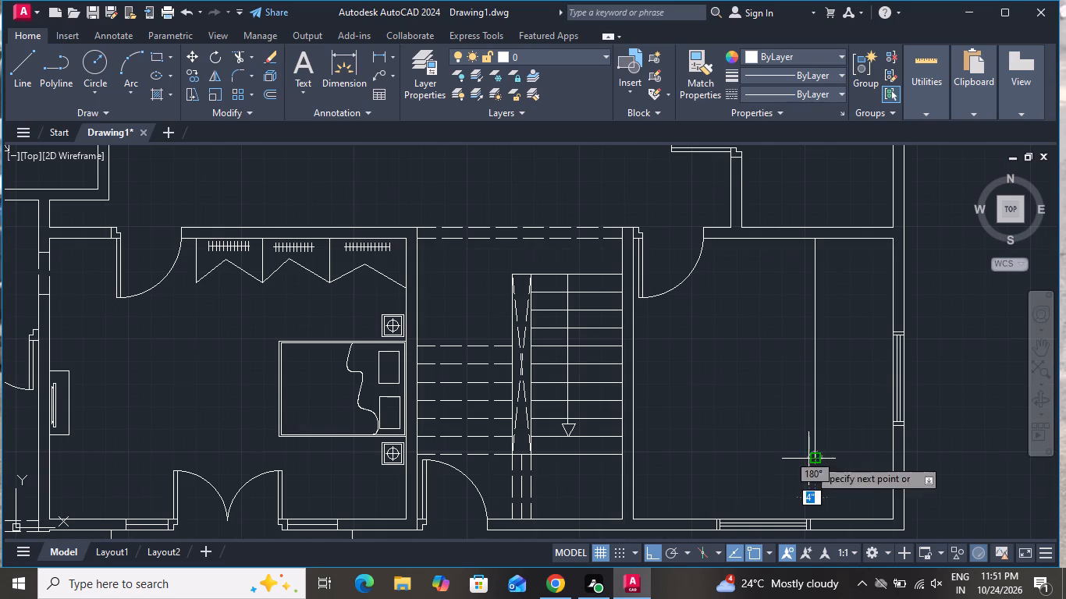
click(631, 459)
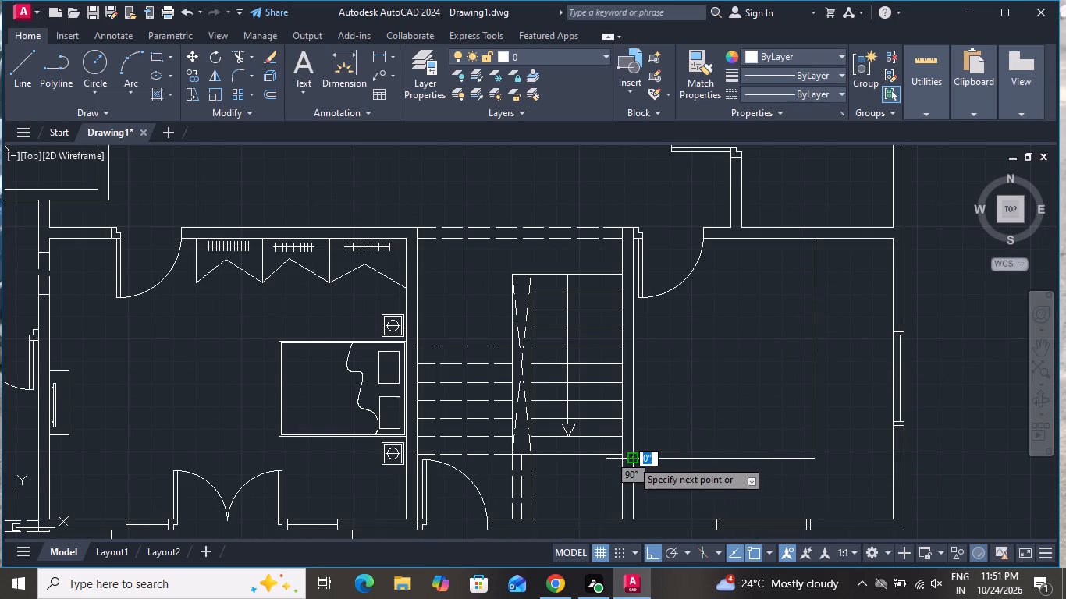
right_click(631, 459)
click(677, 299)
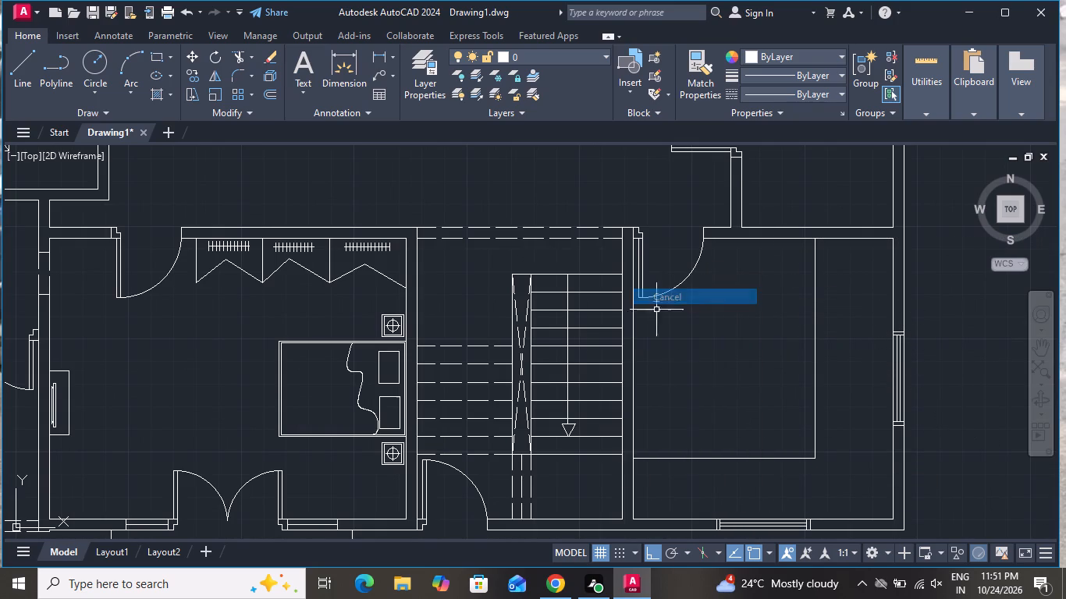
Draw the stove outline, a rectangle about 3'-8" by 1'-10", between the L-shaped counter line and the southeast room's south window.
scroll(483, 349, down, 2)
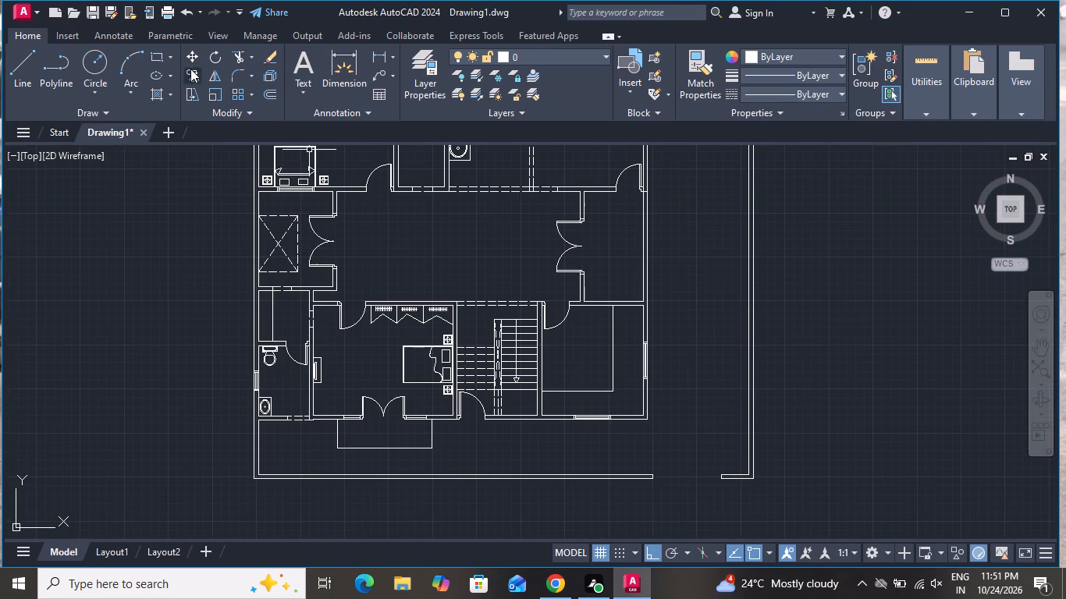
click(154, 54)
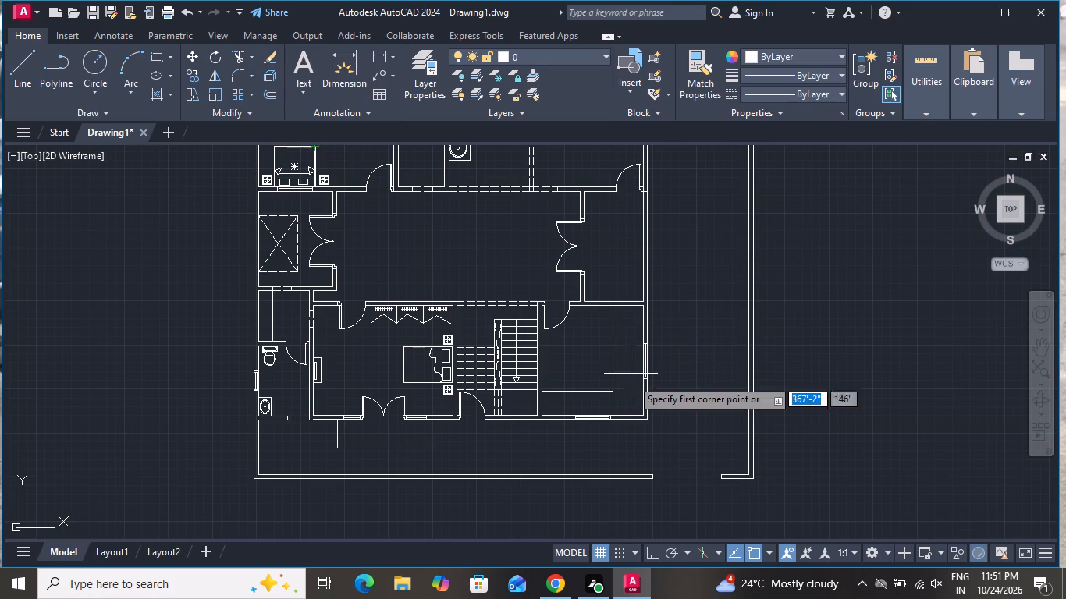
scroll(579, 394, up, 2)
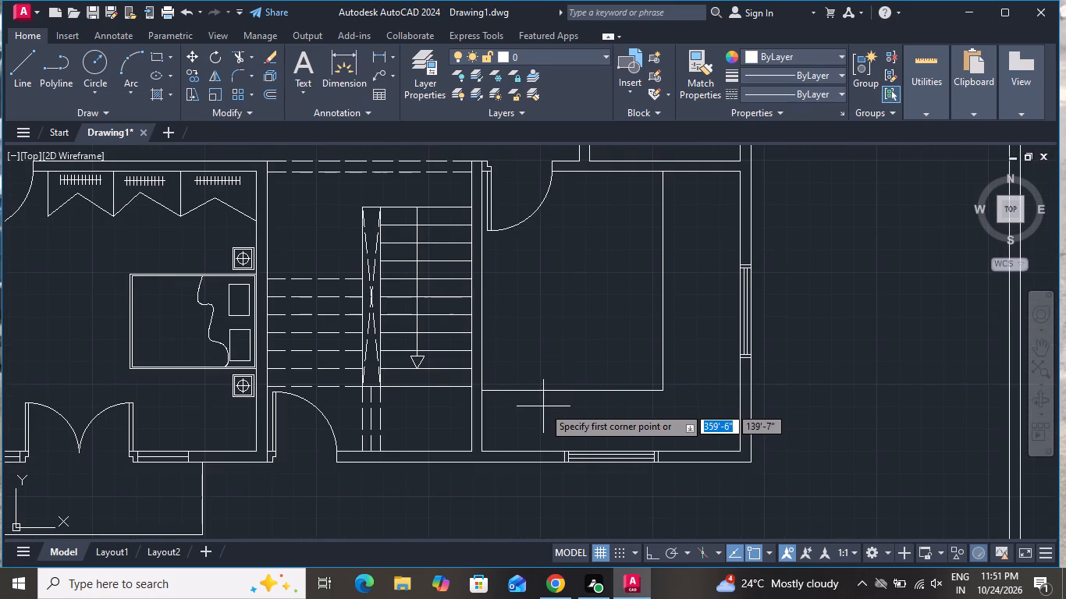
click(540, 402)
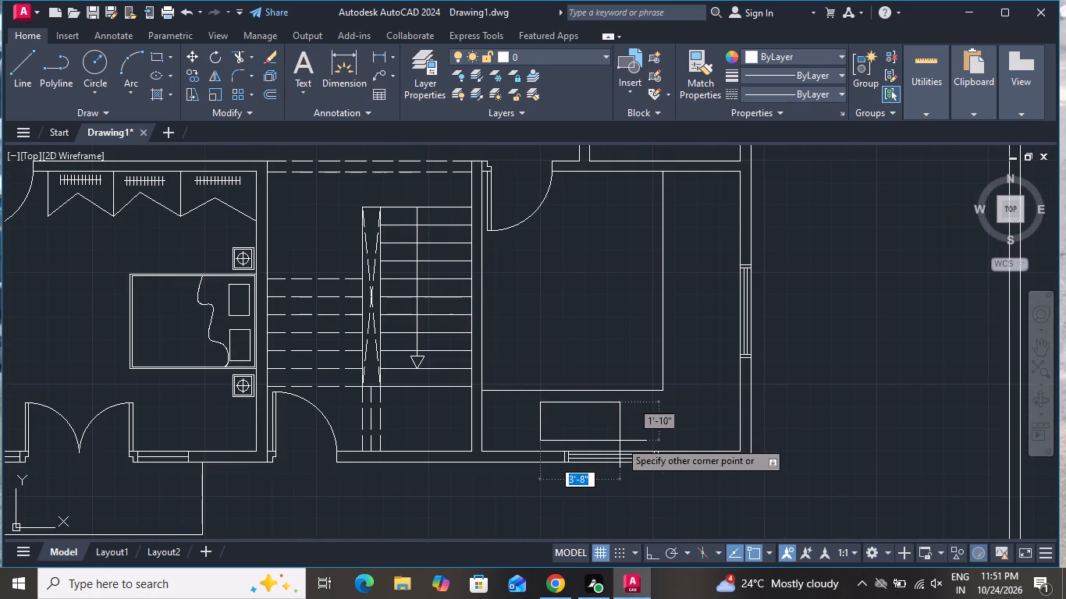
click(617, 444)
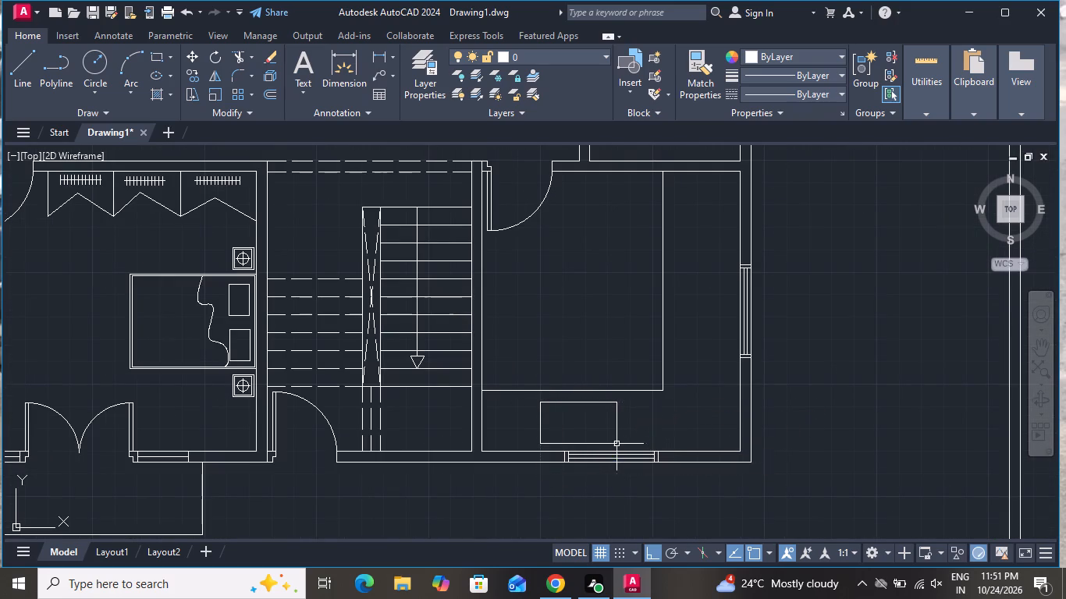
Offset the stove's rectangle inward by 1" to form its inner border.
scroll(575, 452, up, 1)
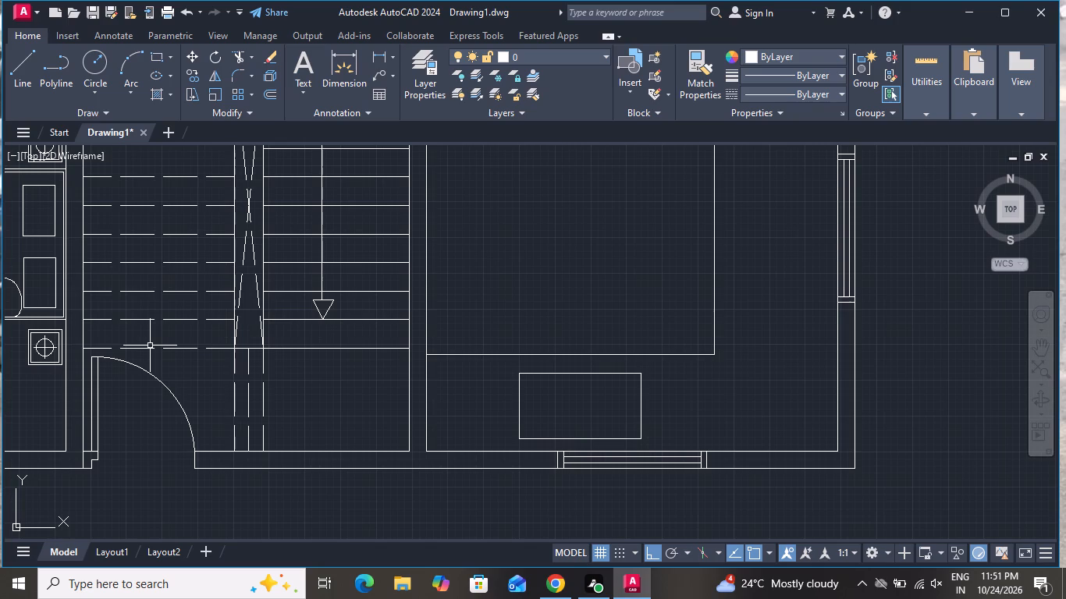
text(o 1)
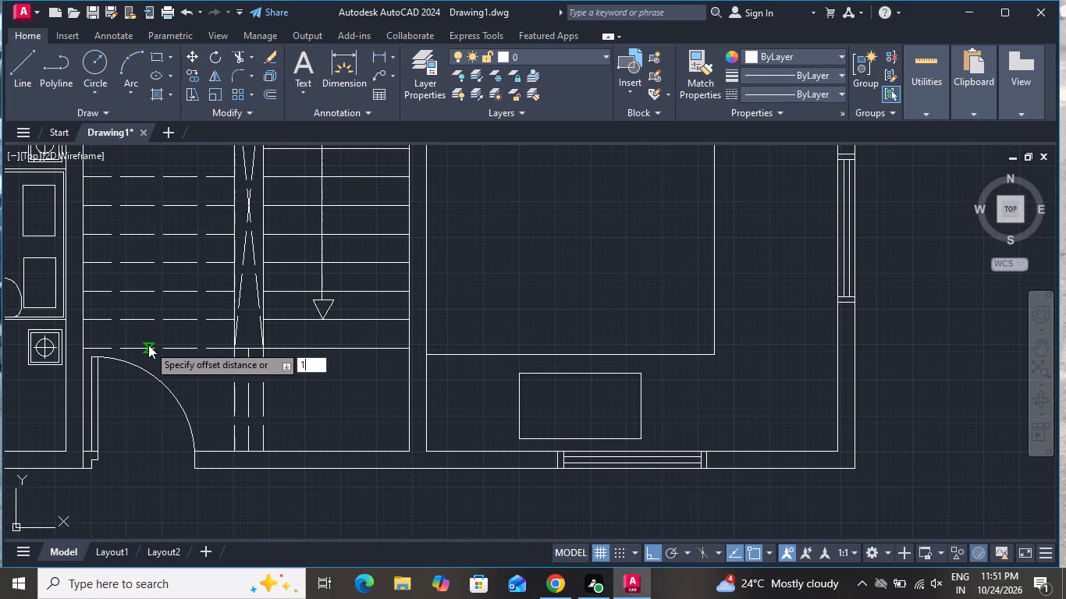
key(shift+quotedbl)
key(Return)
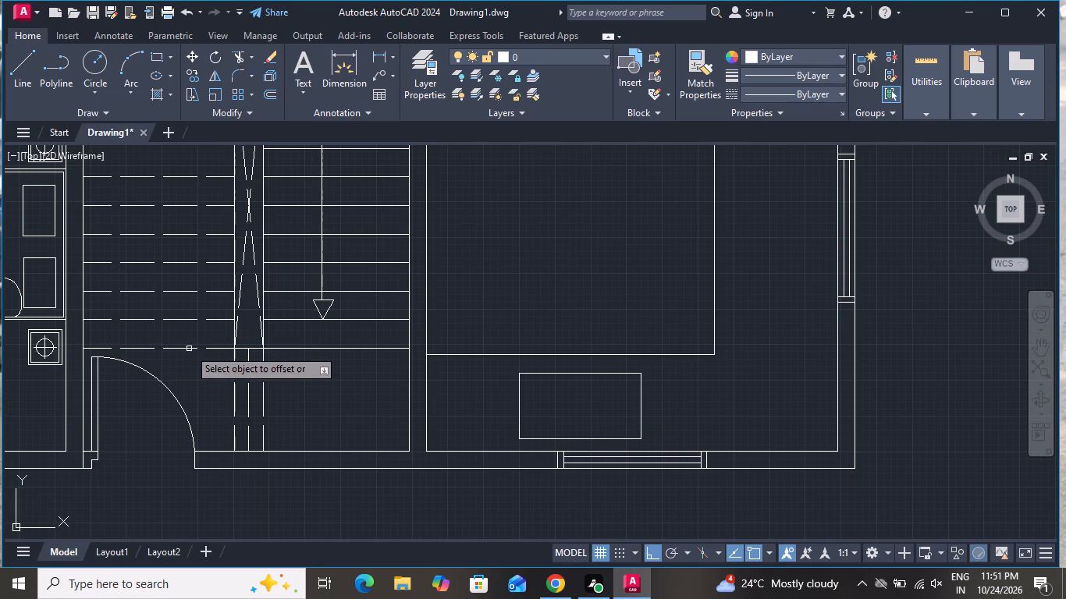
scroll(547, 450, up, 2)
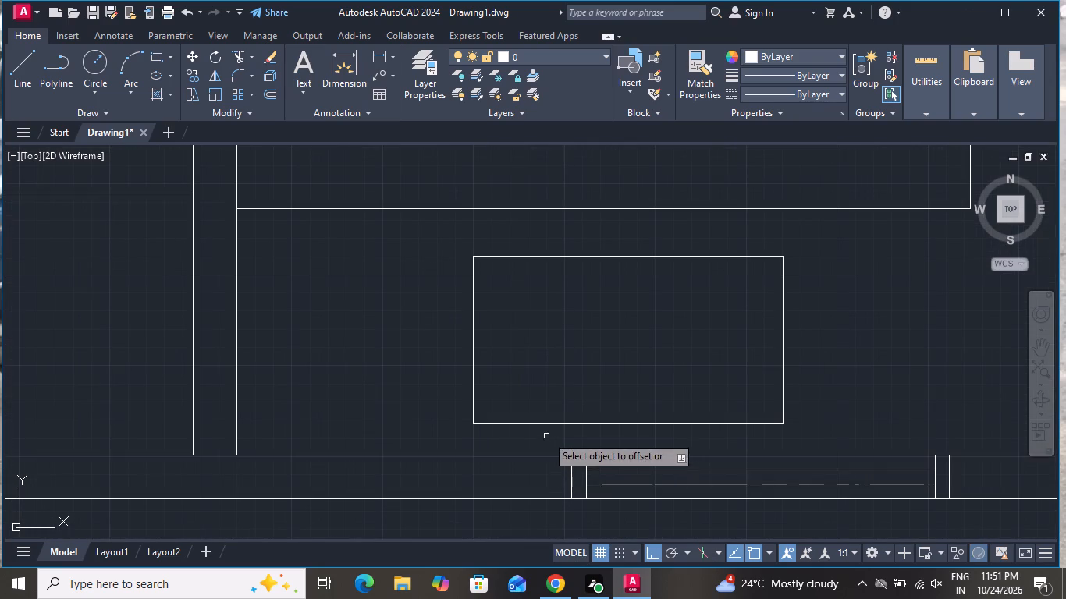
click(542, 422)
click(542, 405)
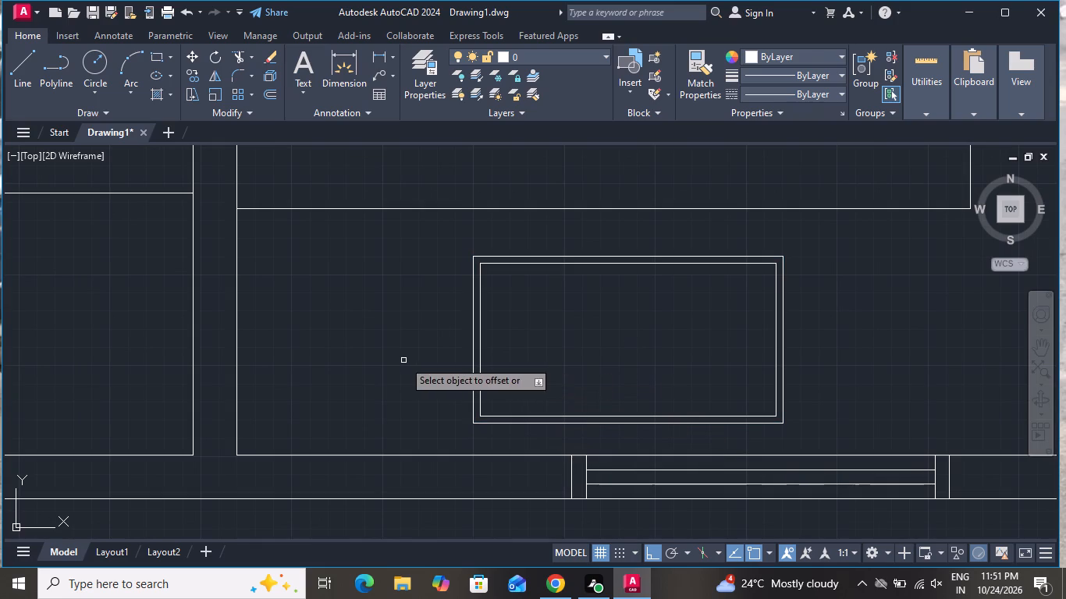
right_click(431, 370)
click(452, 399)
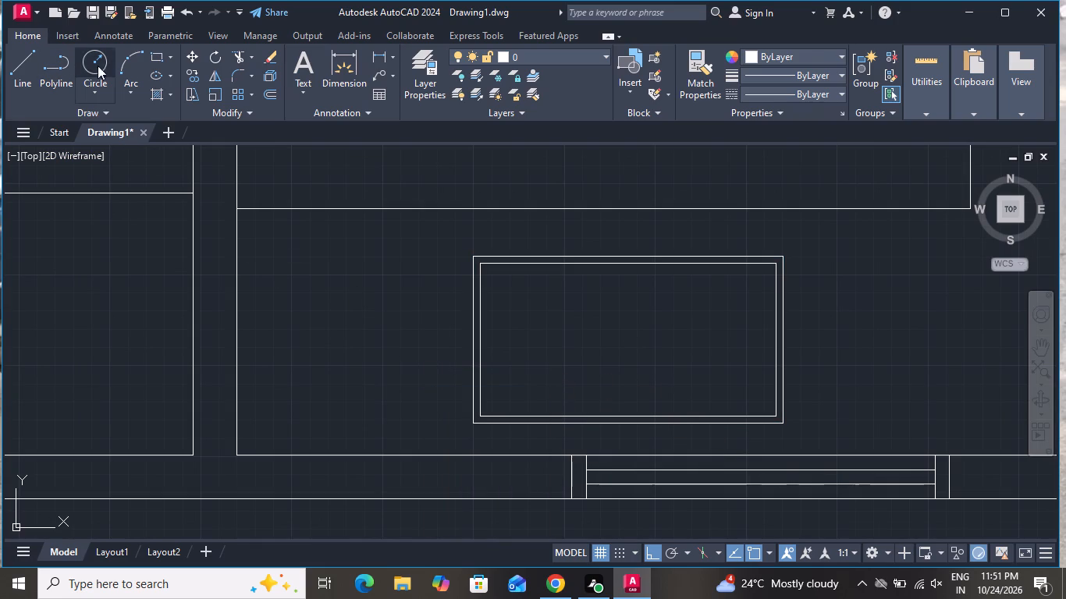
Draw a burner in the stove's west half: a rectangle about 10" by 9" with a centred circle of about 3" radius.
click(151, 55)
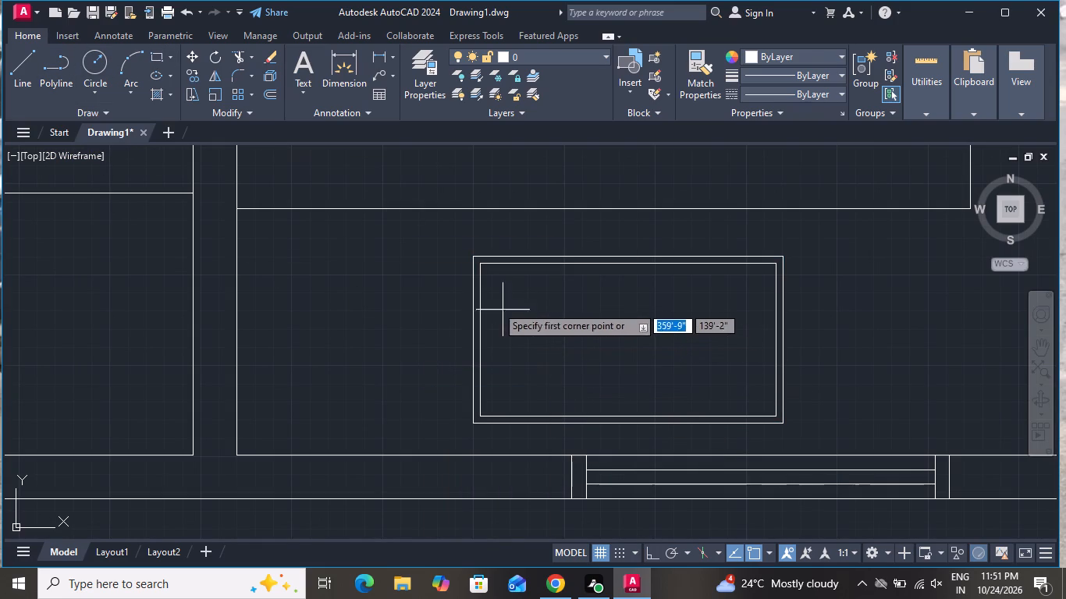
click(502, 301)
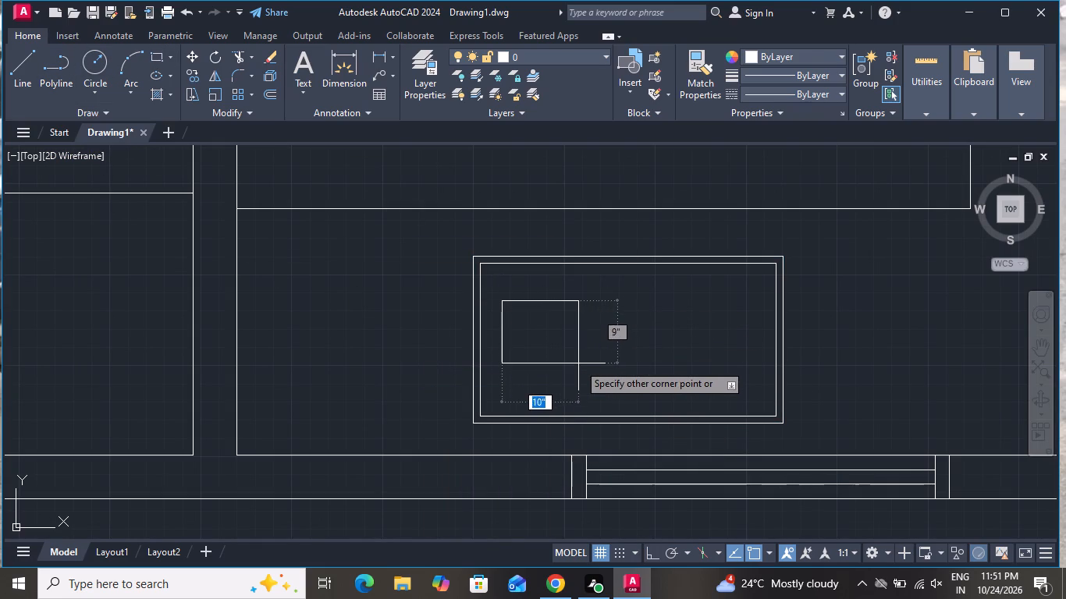
click(581, 374)
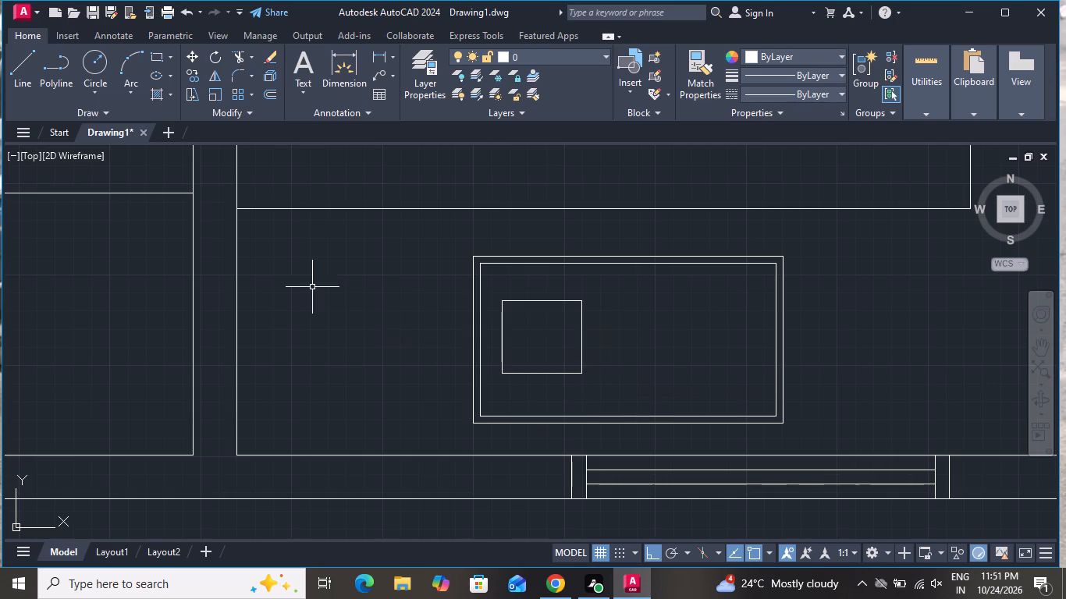
click(93, 62)
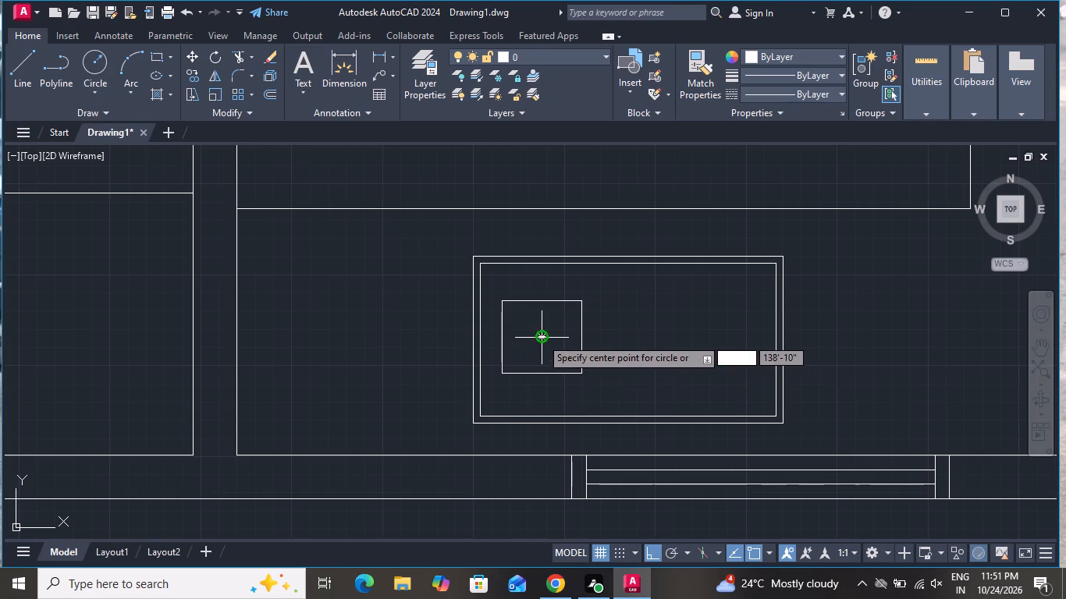
click(541, 338)
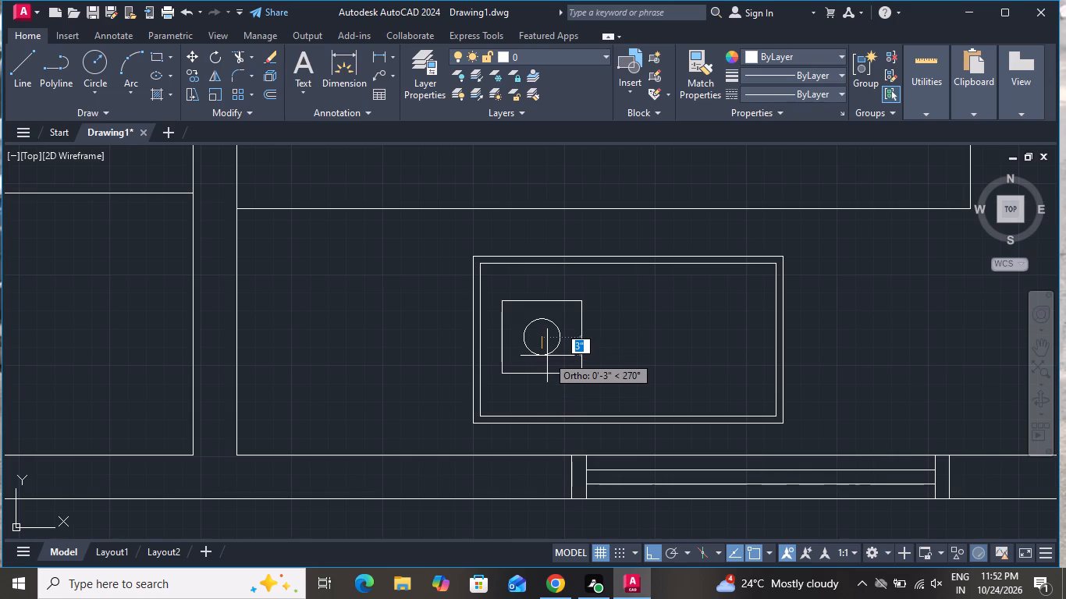
click(547, 358)
Draw diagonal lines from the burner rectangle's two north corners to the circle.
click(20, 55)
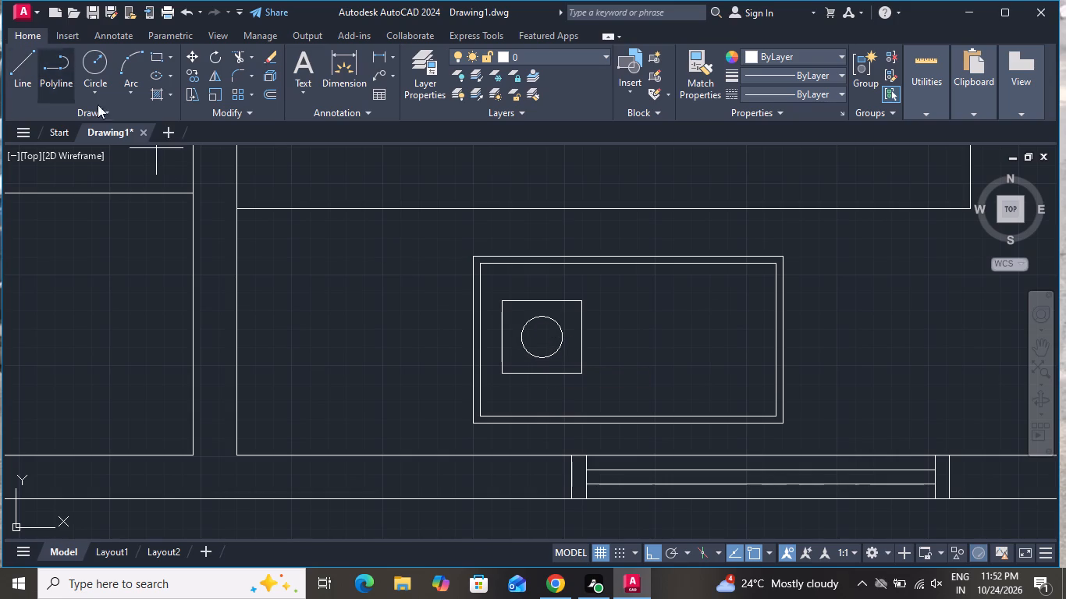
scroll(518, 285, up, 1)
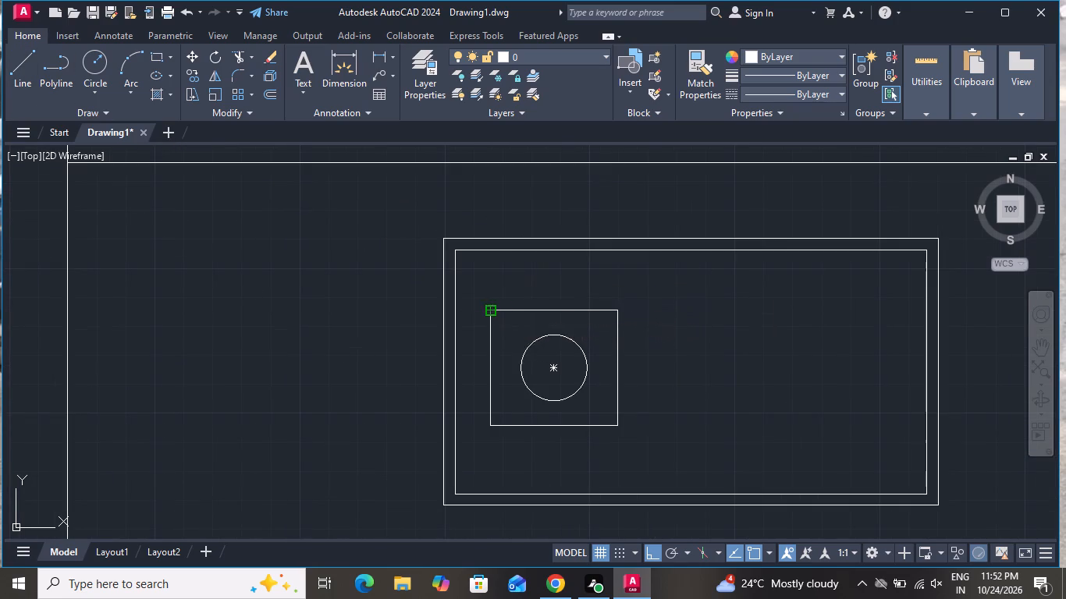
click(488, 308)
click(532, 344)
right_click(537, 344)
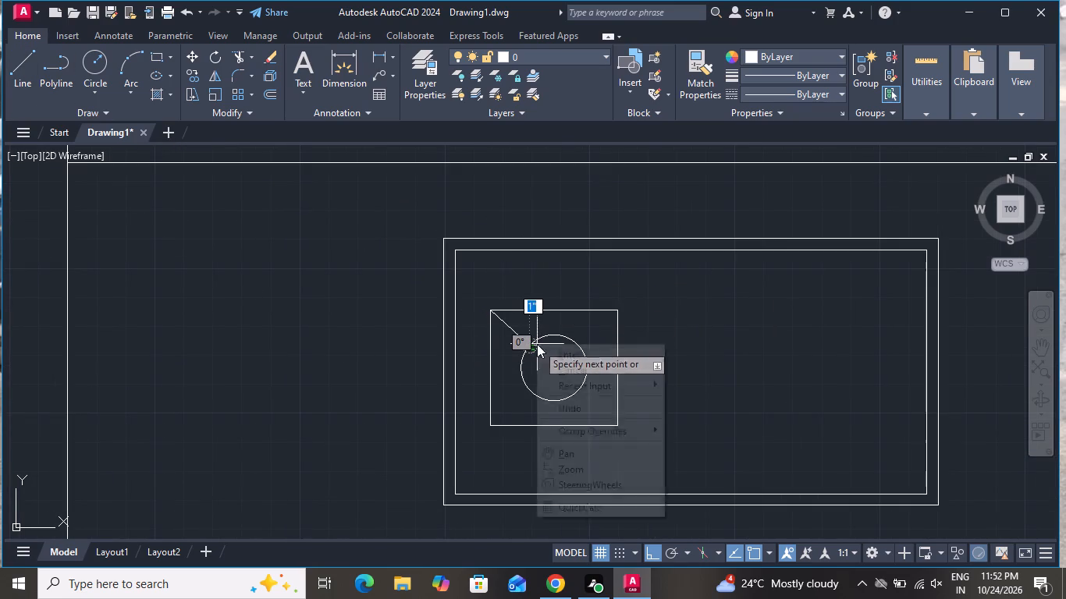
click(567, 363)
click(18, 51)
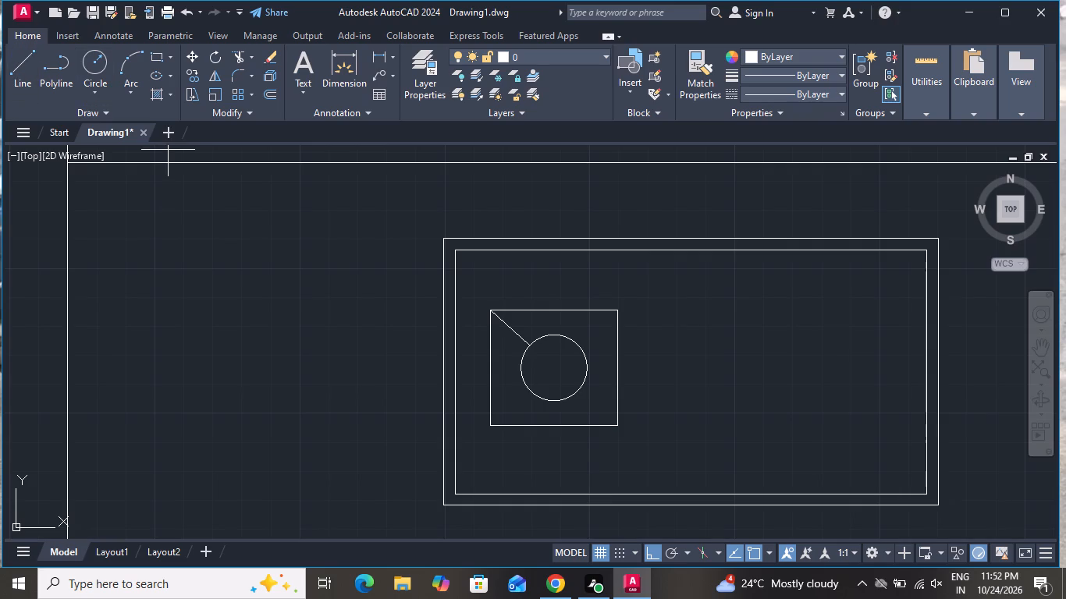
click(617, 307)
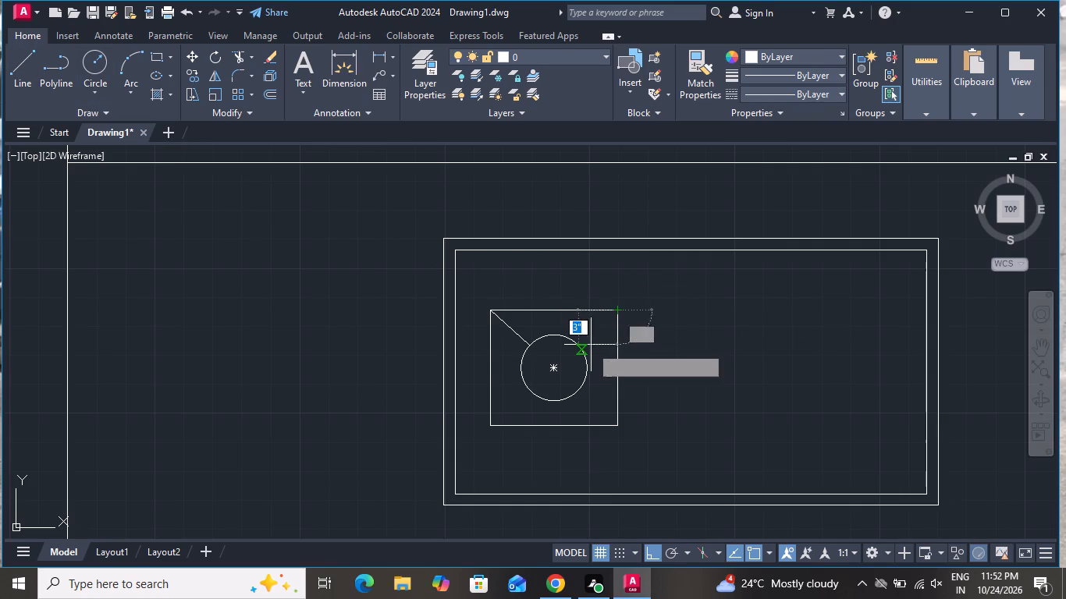
click(579, 346)
right_click(579, 346)
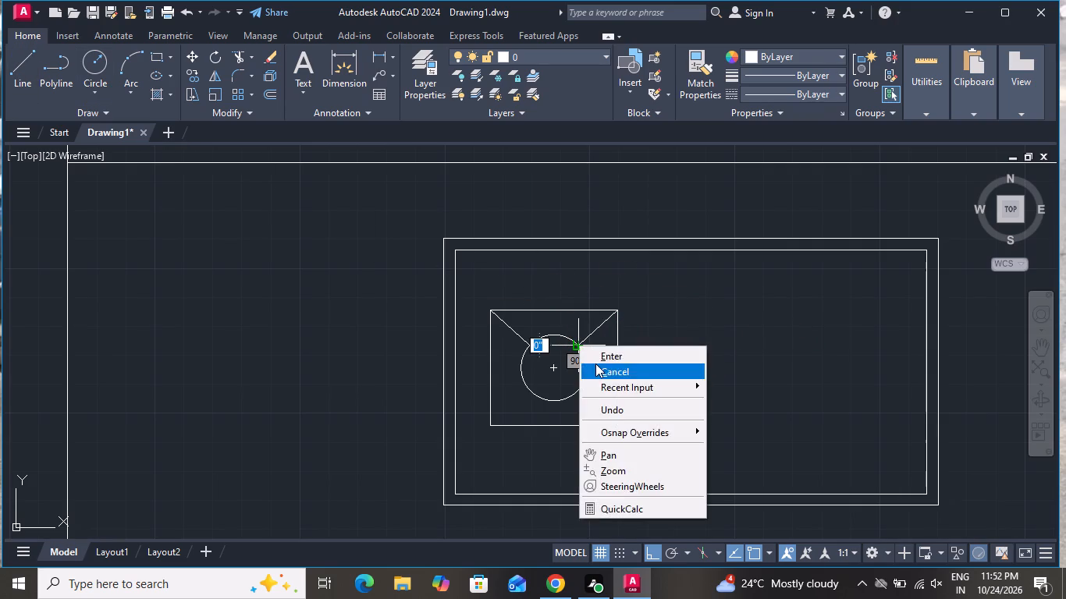
click(595, 363)
Draw diagonal lines from the burner rectangle's two south corners to the circle.
click(14, 59)
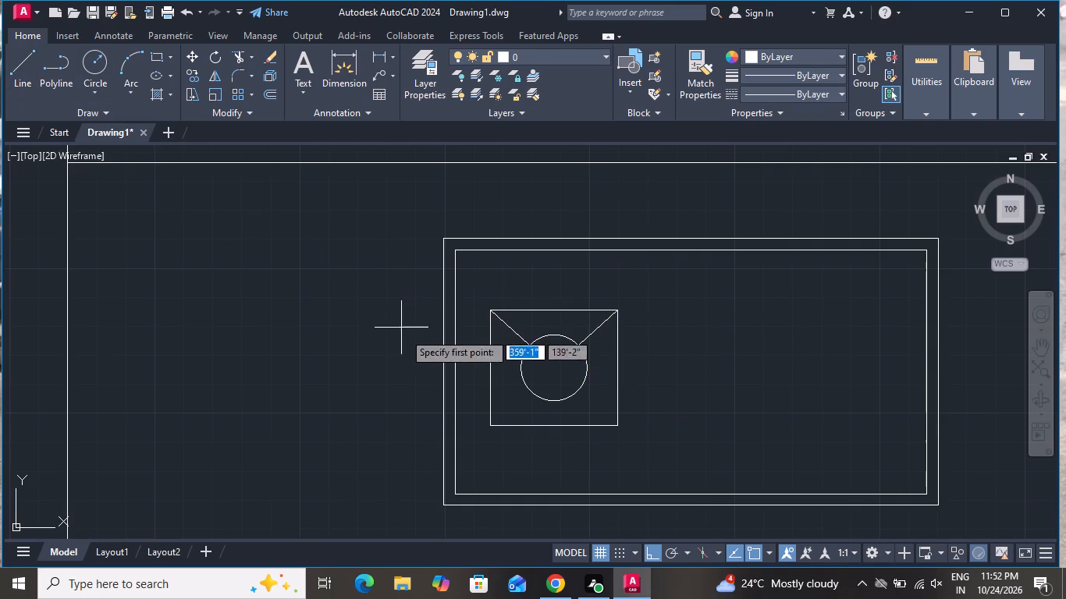
click(491, 428)
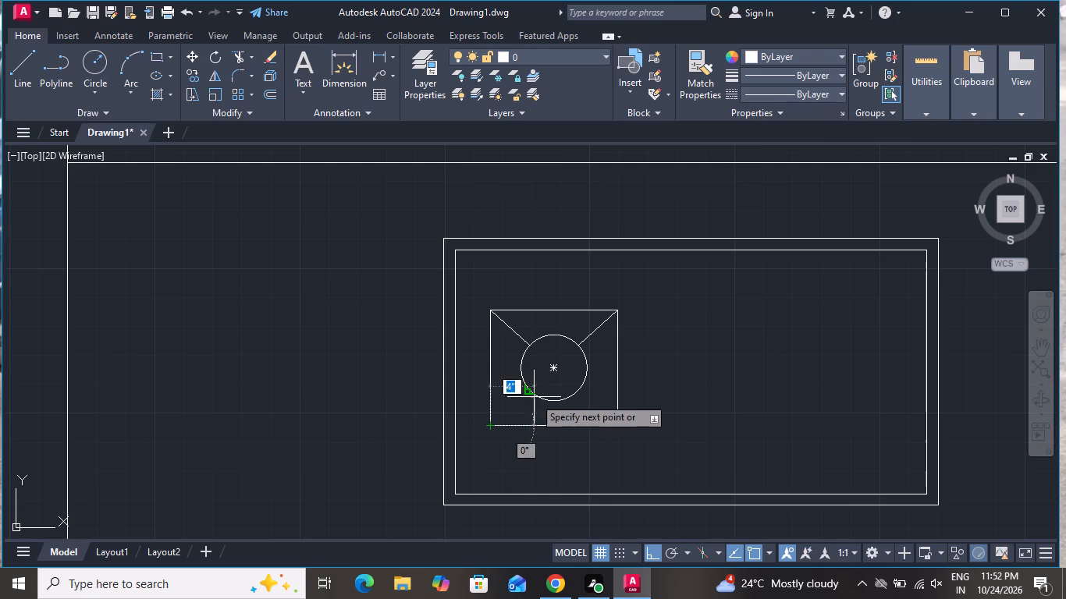
click(529, 394)
right_click(527, 392)
click(538, 409)
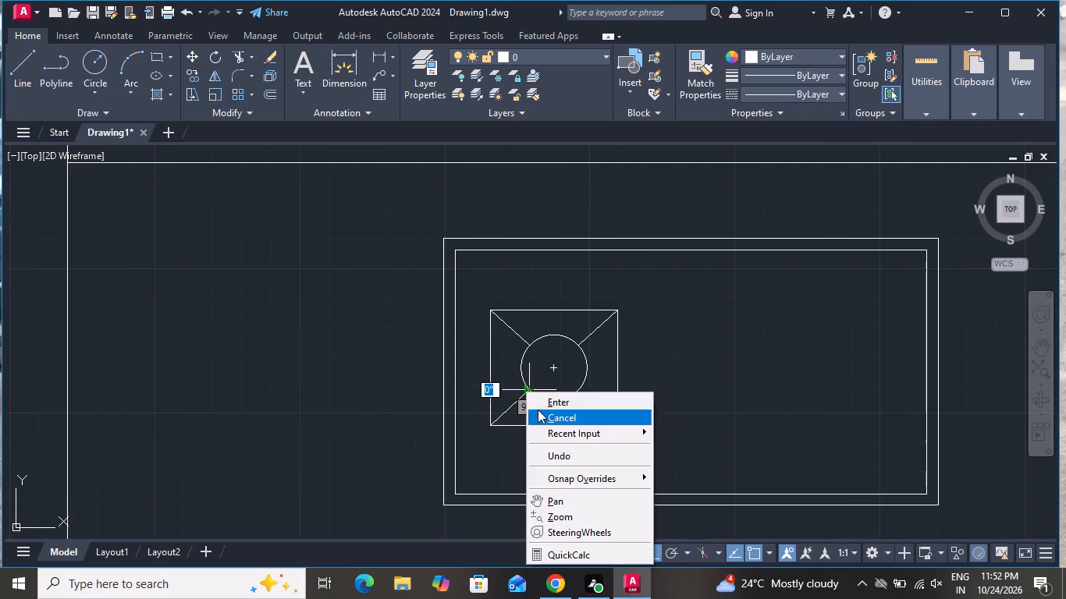
click(21, 64)
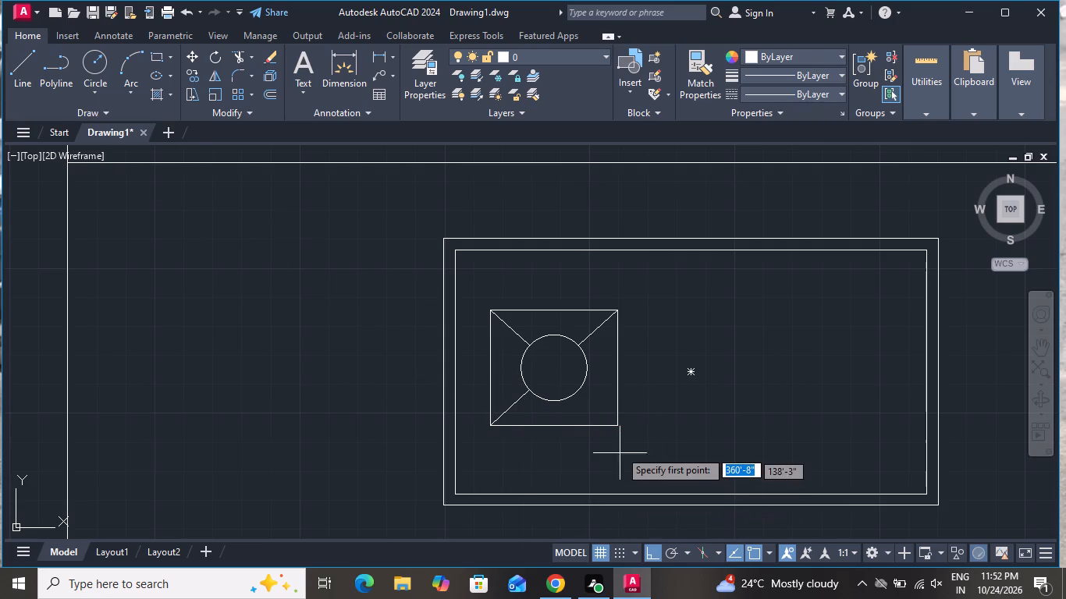
click(618, 421)
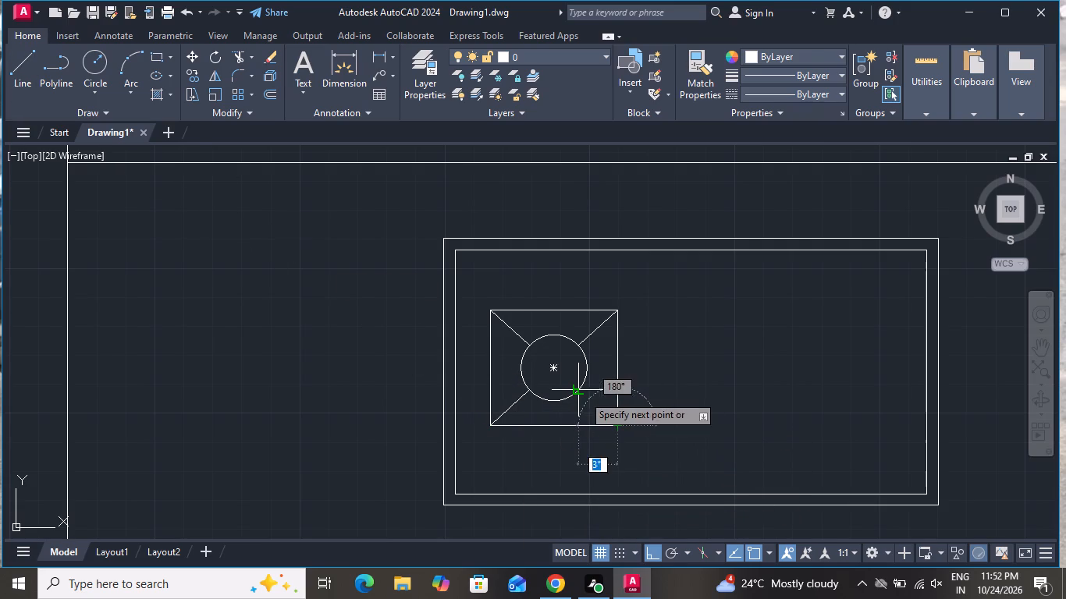
click(583, 393)
right_click(583, 393)
click(601, 420)
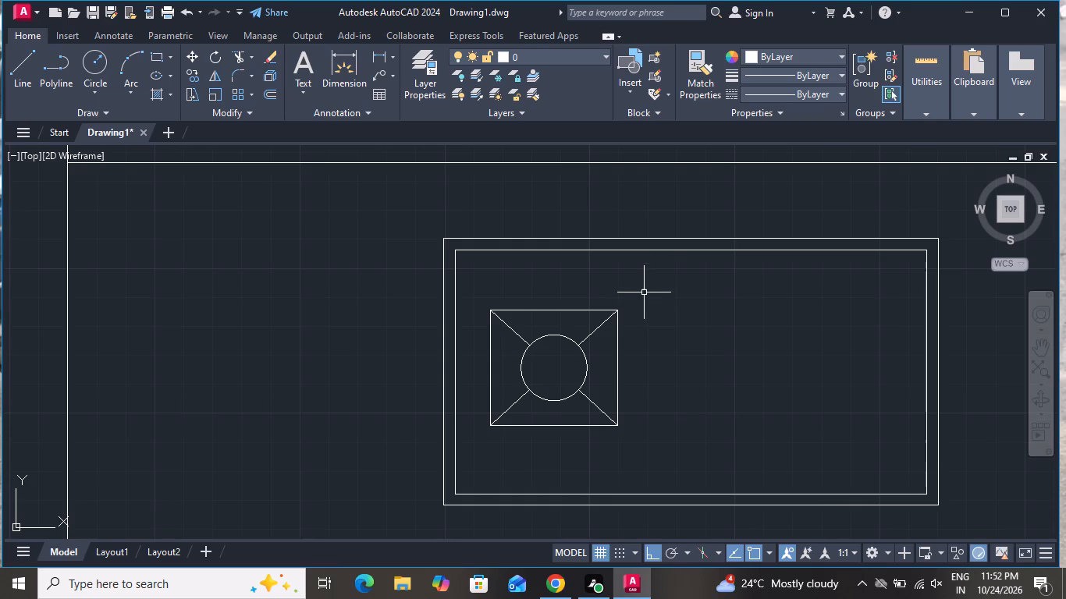
Copy the complete burner about 1'-11" due east into the stove's east half.
click(646, 289)
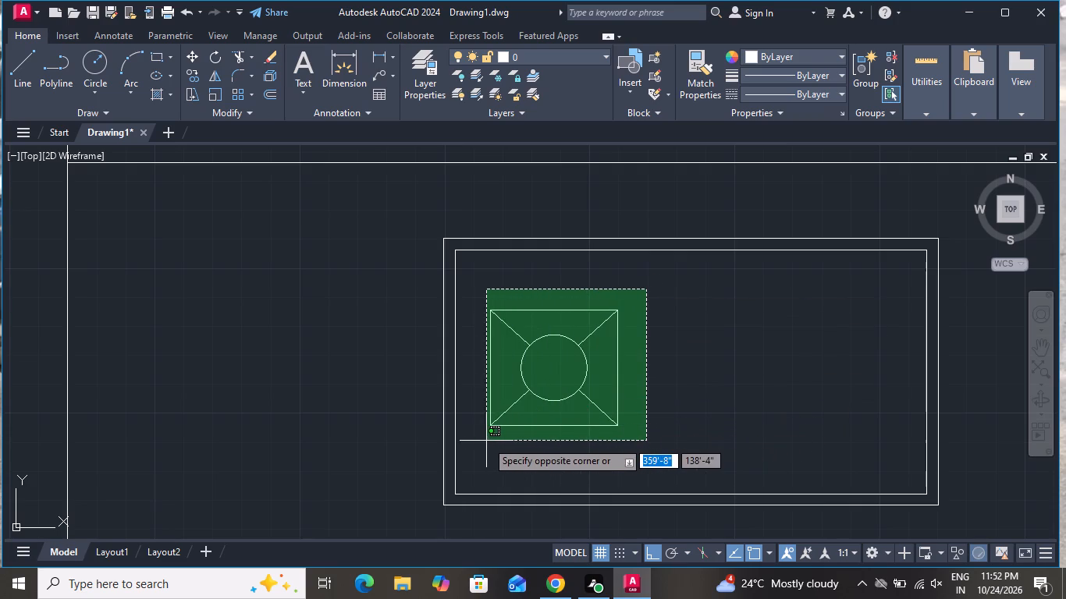
click(478, 445)
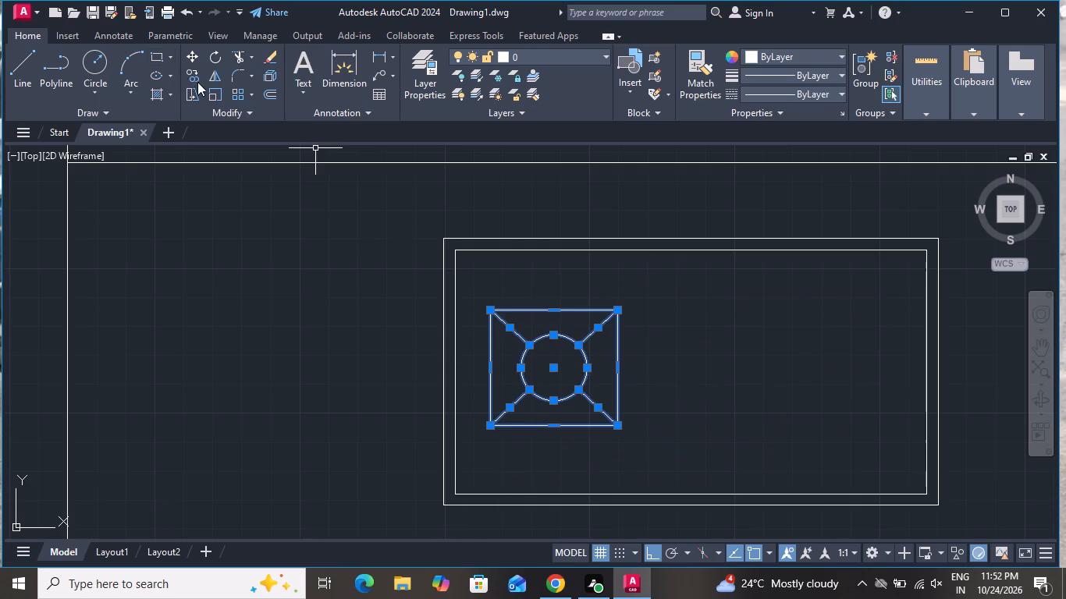
click(196, 79)
click(556, 357)
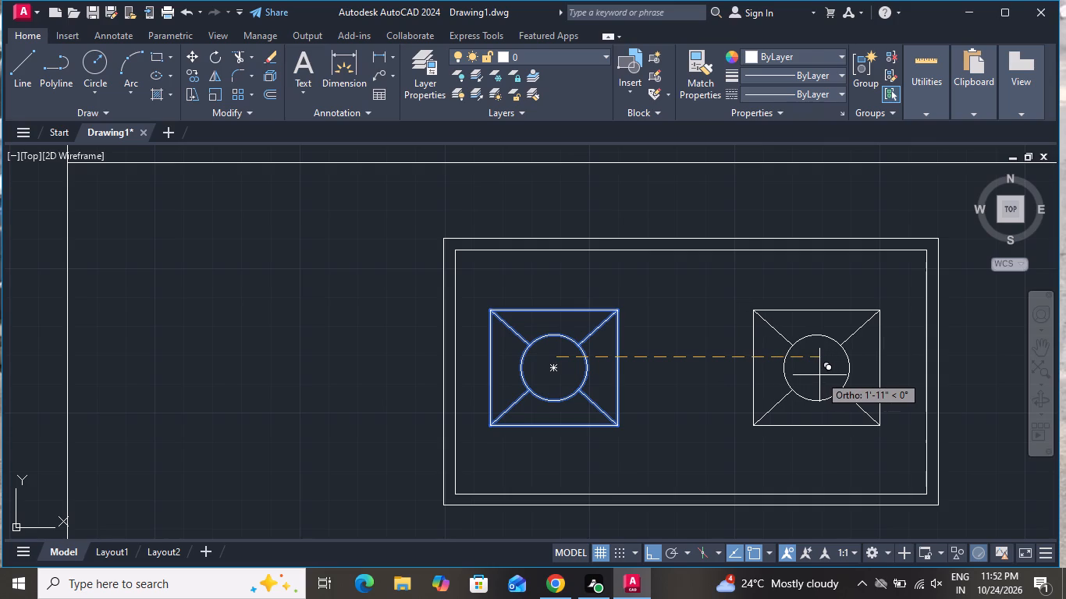
click(819, 375)
right_click(820, 375)
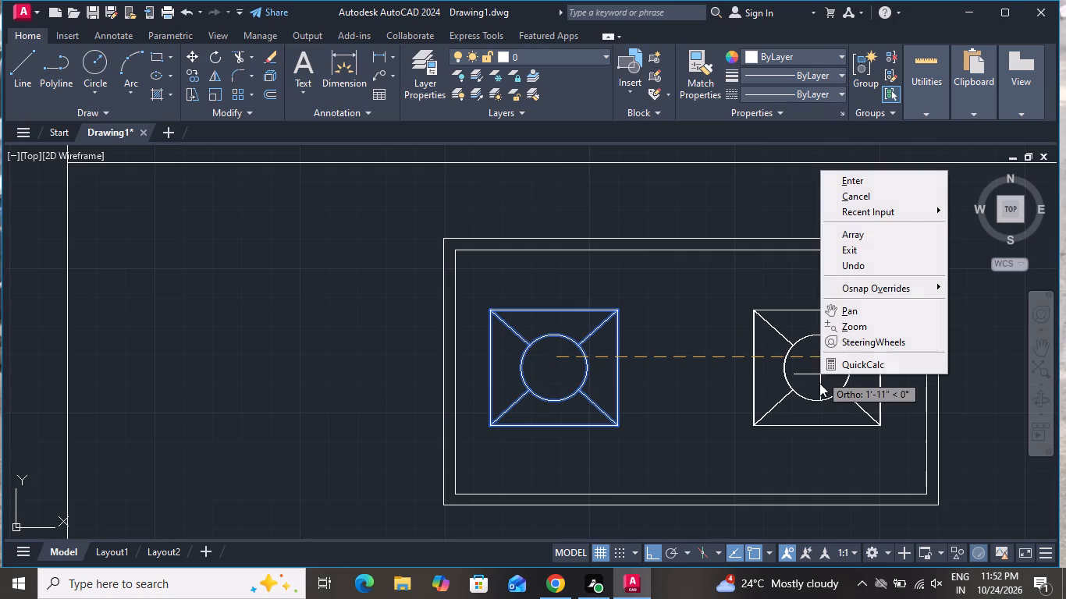
click(834, 201)
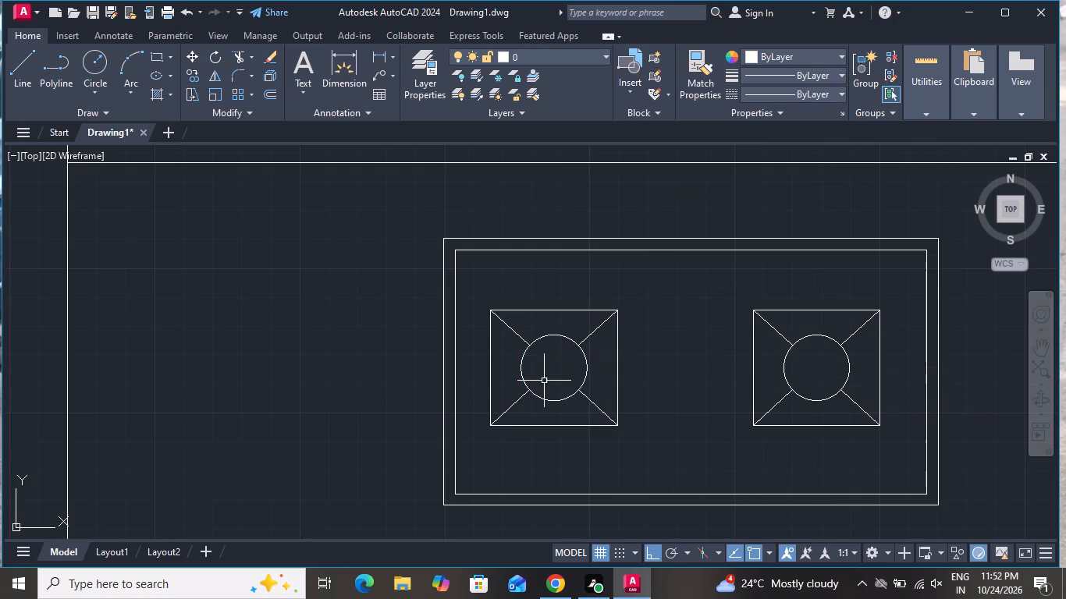
Draw an appliance rectangle about 2'-4" by 2'-10" against the stair wall, resting on the south counter's north edge.
scroll(536, 385, down, 3)
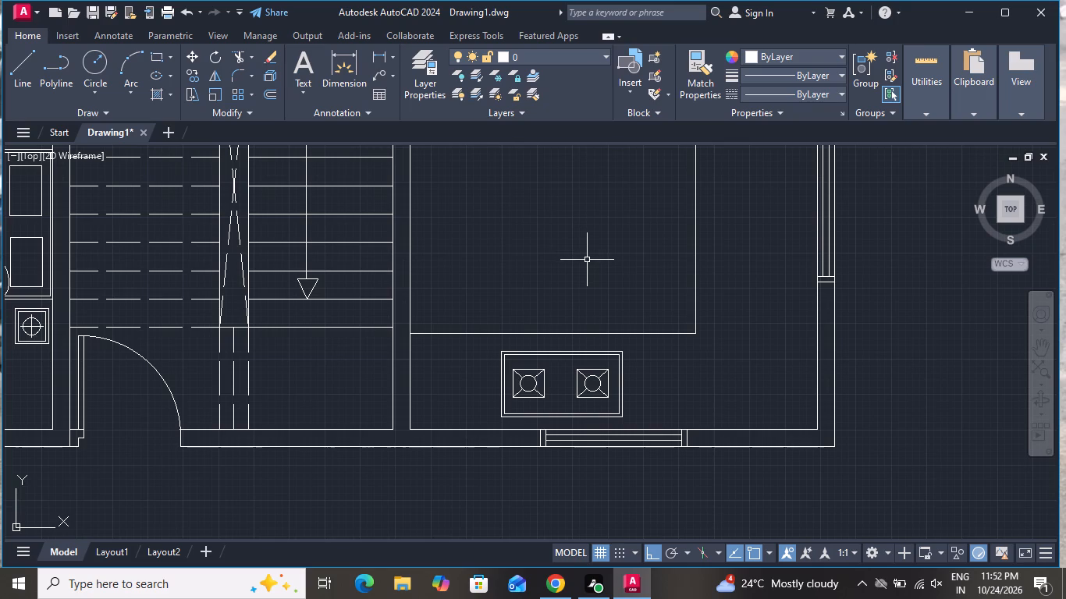
click(159, 53)
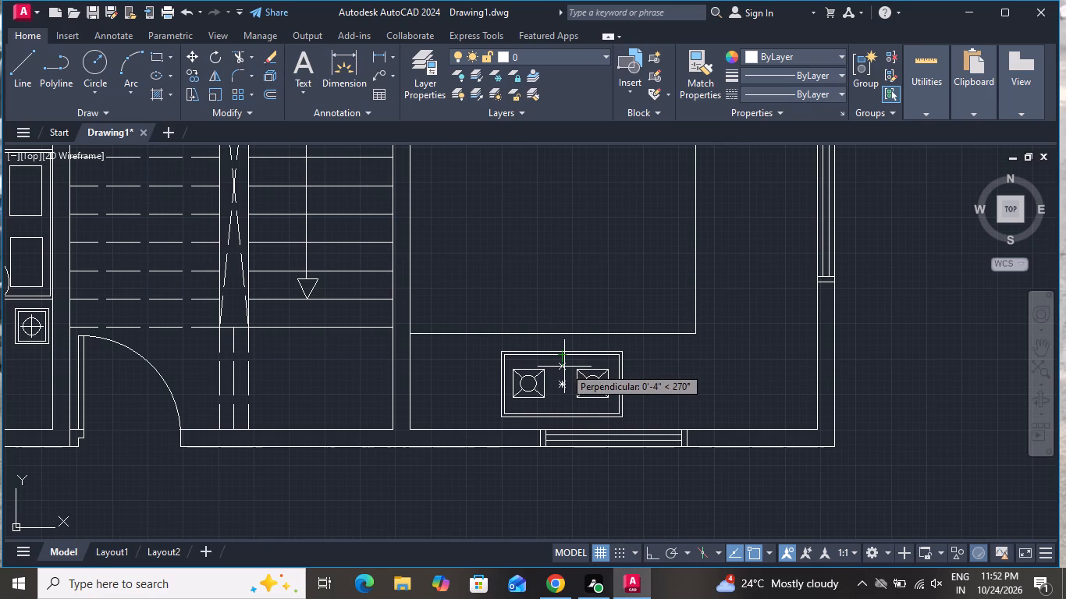
scroll(569, 371, down, 1)
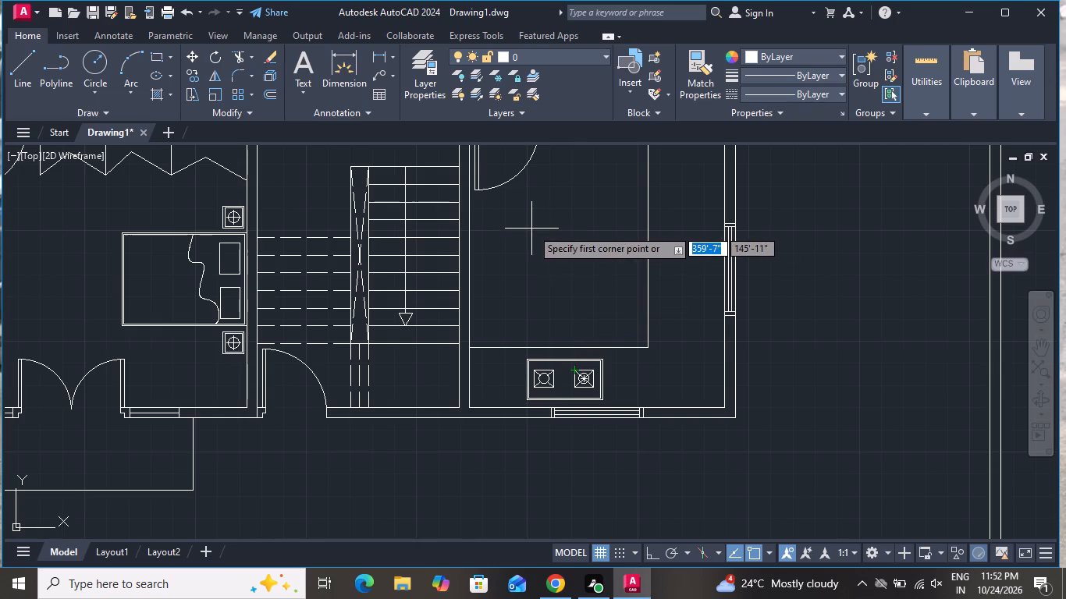
click(473, 287)
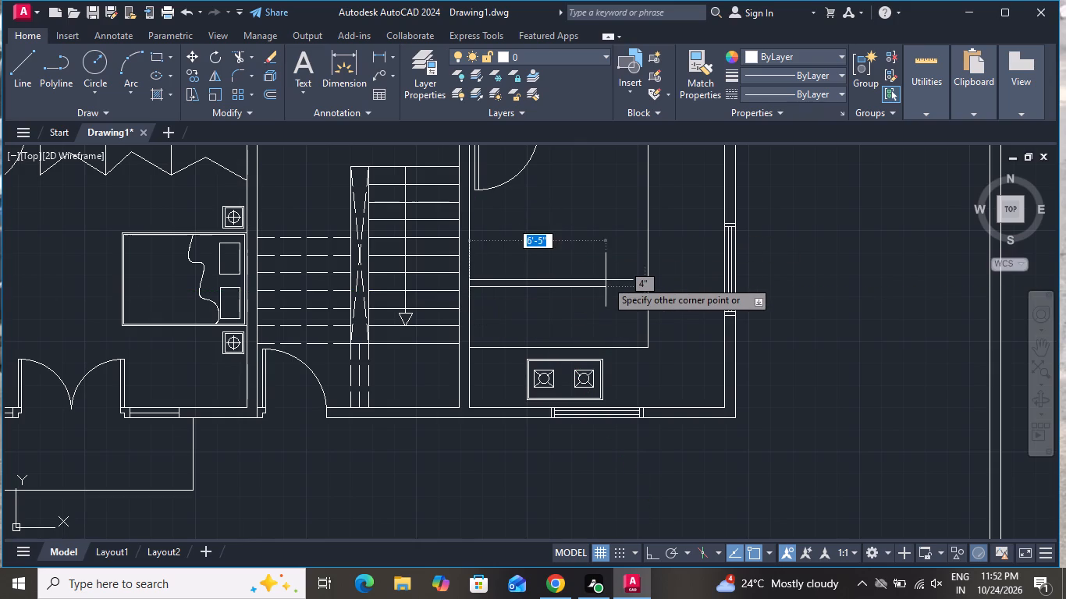
click(518, 347)
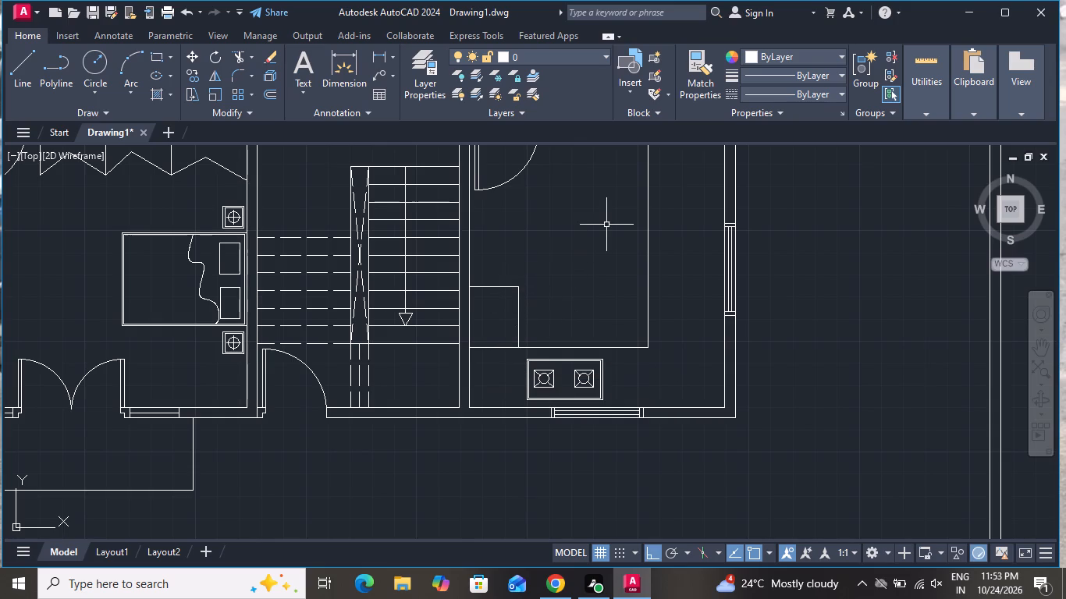
Offset the new appliance rectangle 1" inward.
text(o 1)
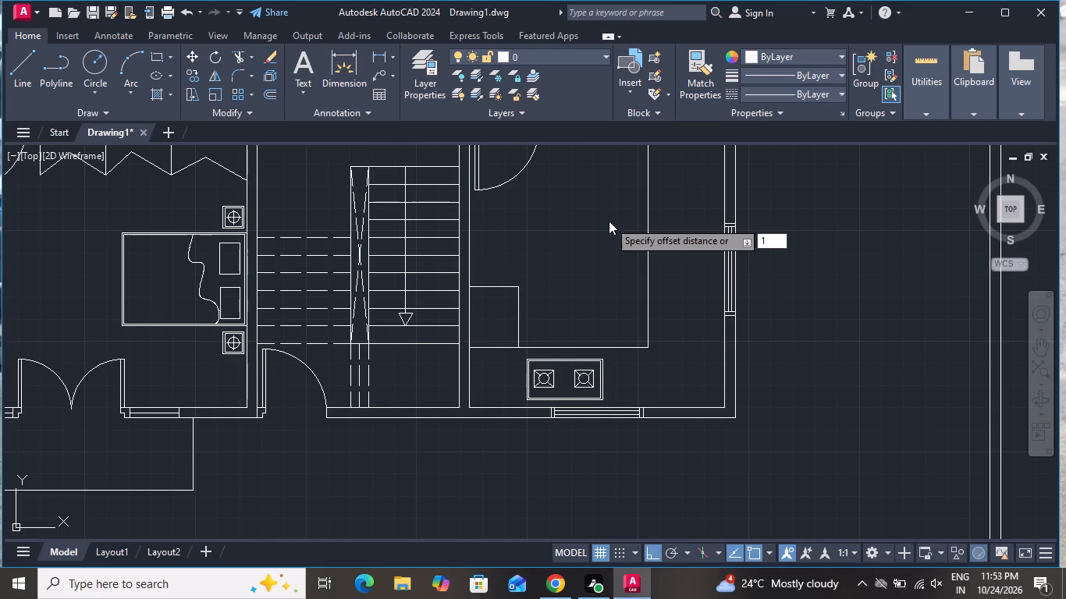
key(shift+quotedbl)
key(Return)
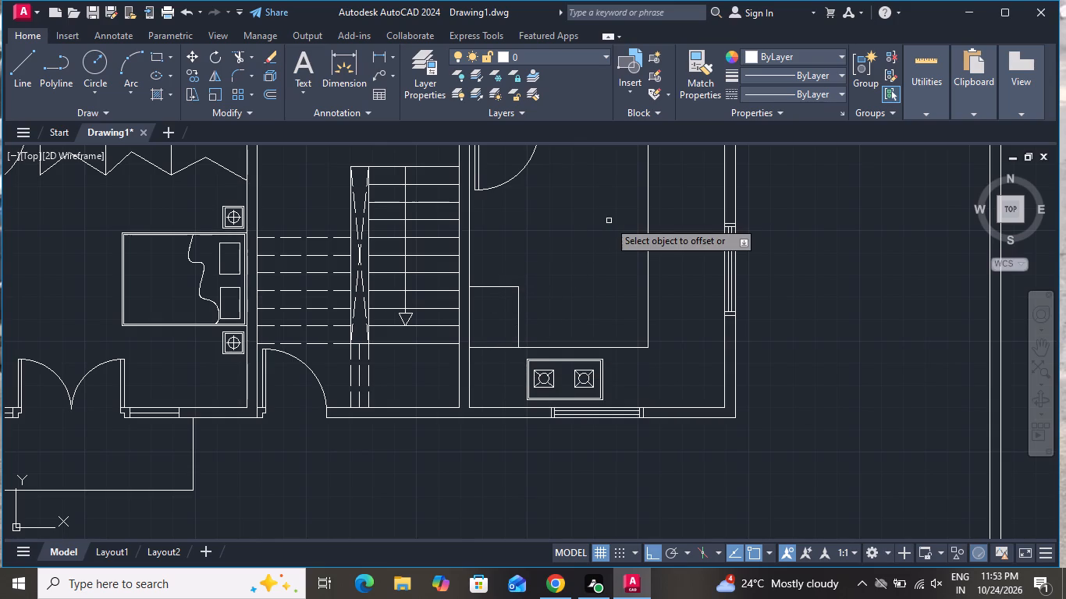
click(506, 285)
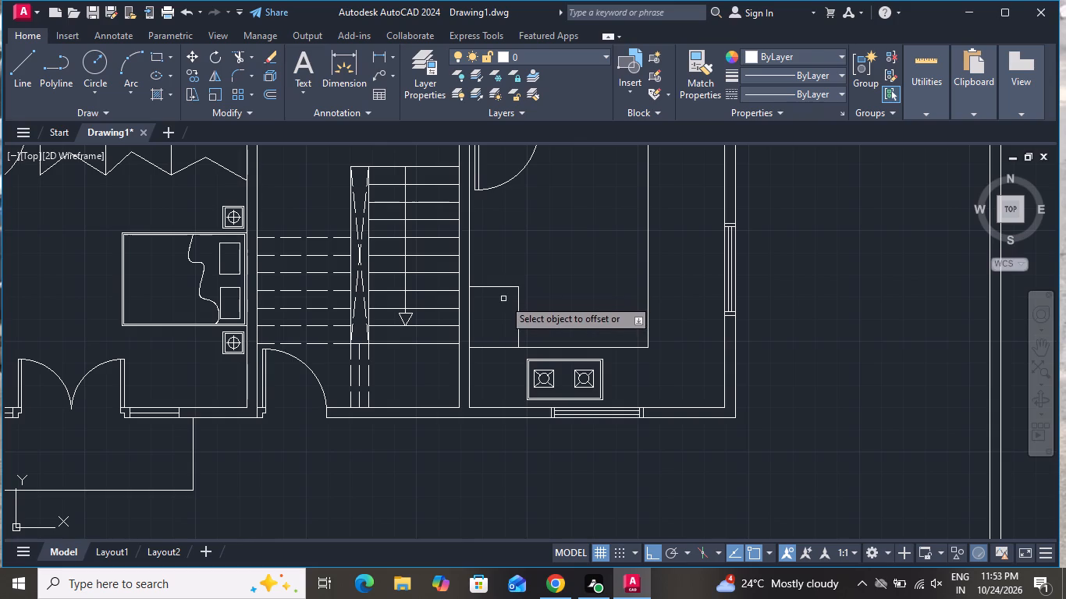
click(506, 285)
click(502, 303)
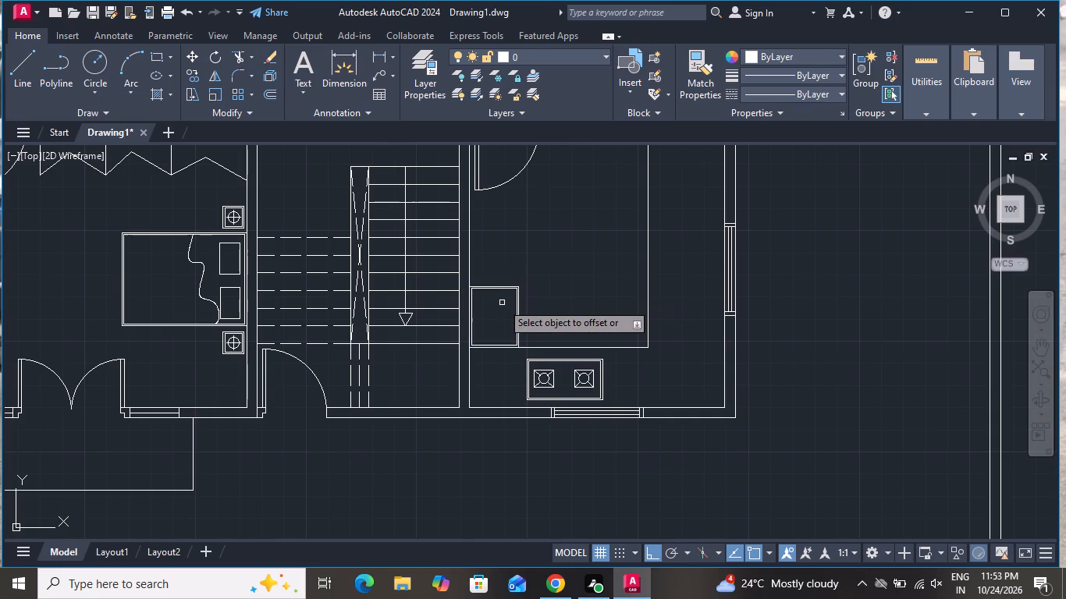
right_click(502, 303)
click(528, 325)
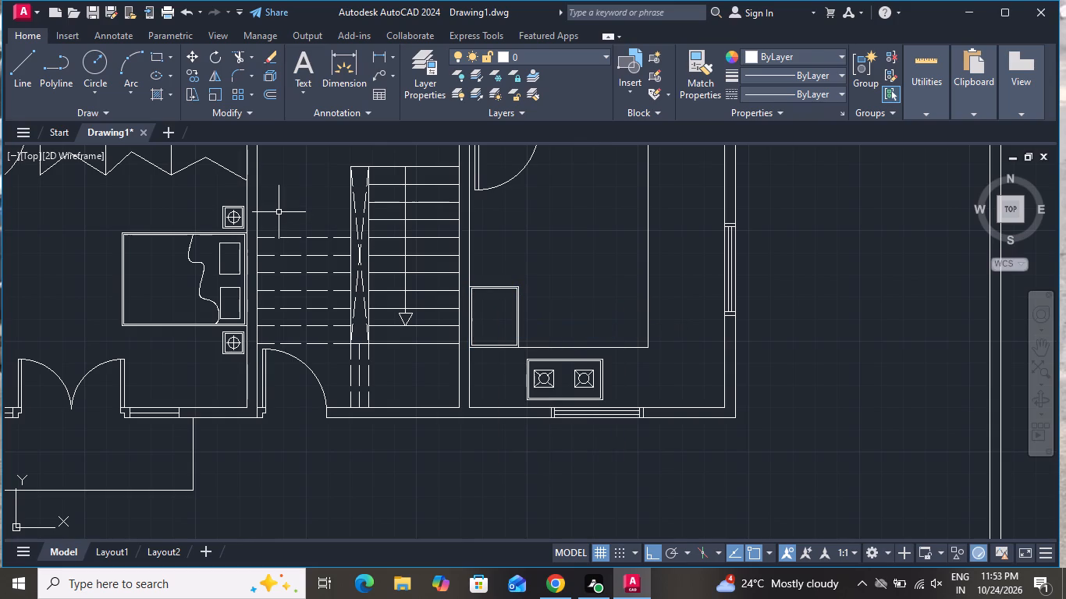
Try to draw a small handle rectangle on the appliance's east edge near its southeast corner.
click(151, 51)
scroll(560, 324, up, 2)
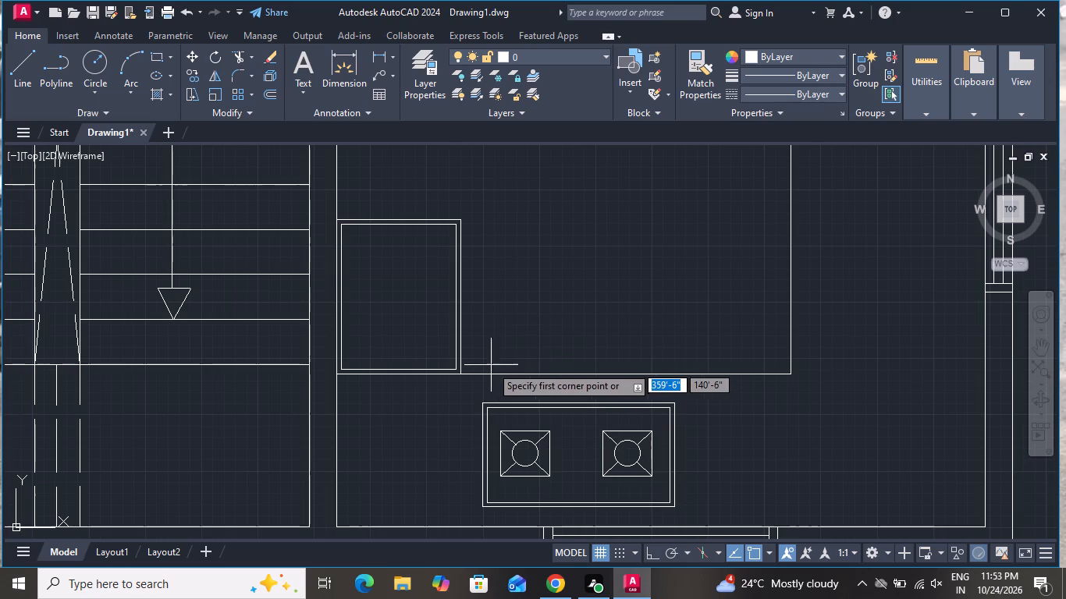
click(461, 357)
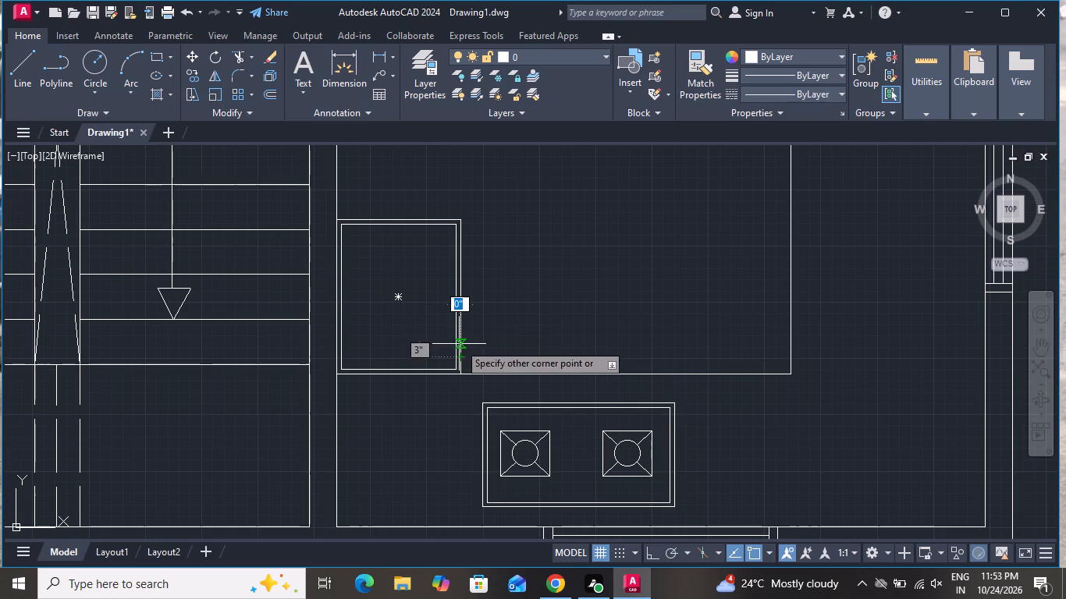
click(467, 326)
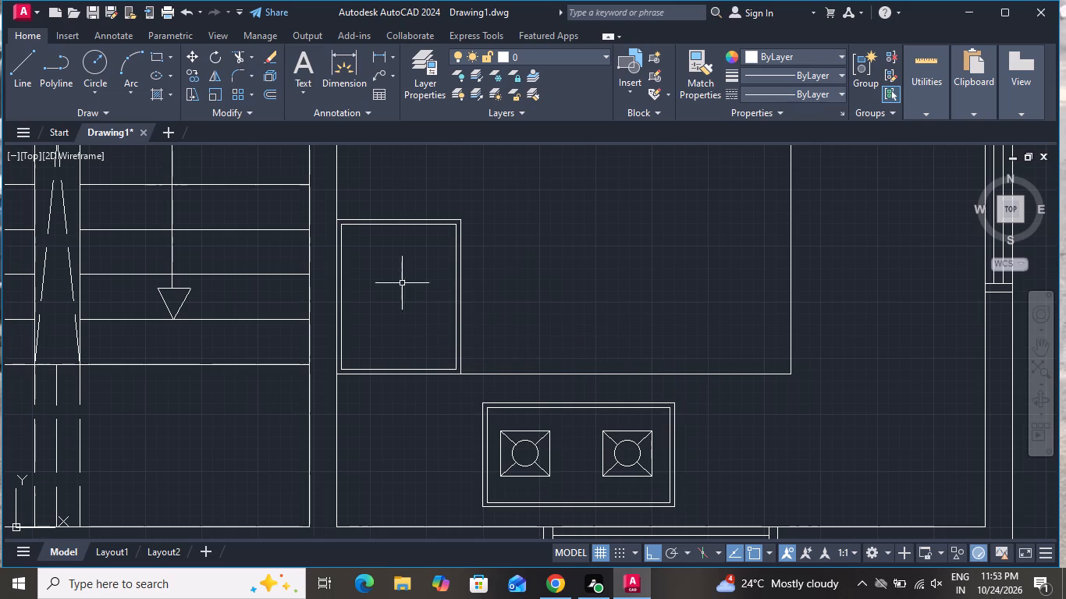
Draw a small, narrow handle rectangle projecting from the appliance's east edge, just above its southeast corner.
click(160, 57)
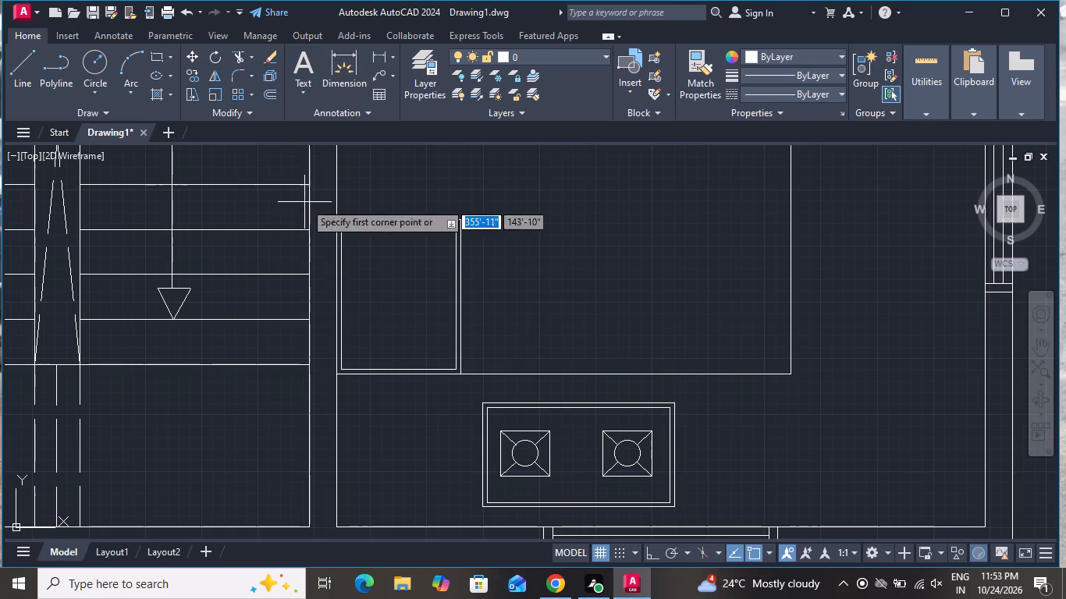
scroll(485, 397, up, 2)
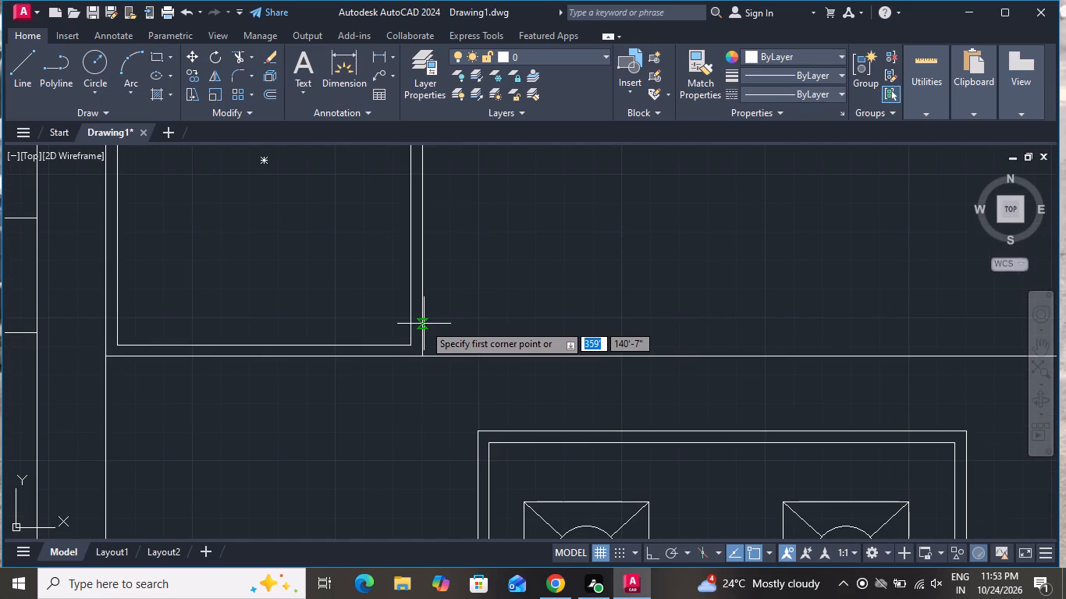
click(422, 322)
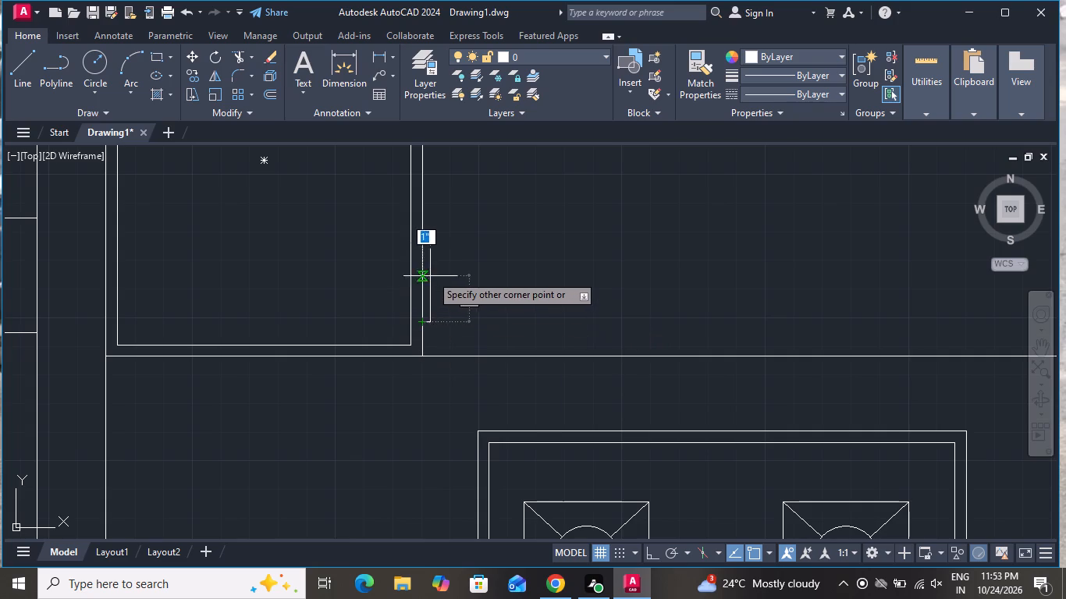
click(439, 261)
Move the complete two-burner stove about 1'-8" east and 5" north along the south counter.
scroll(491, 247, down, 2)
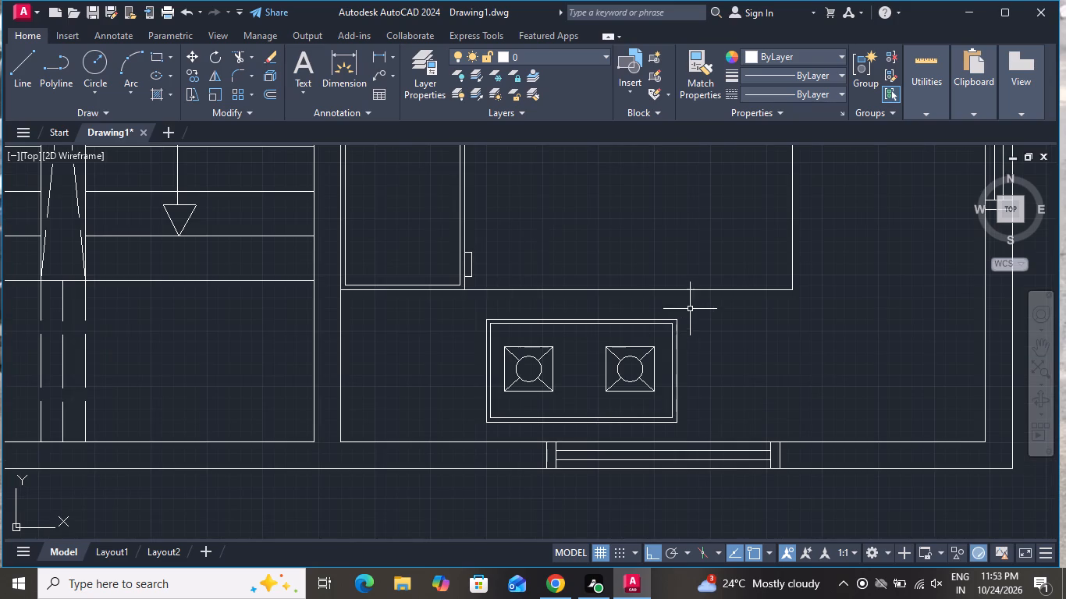
click(693, 306)
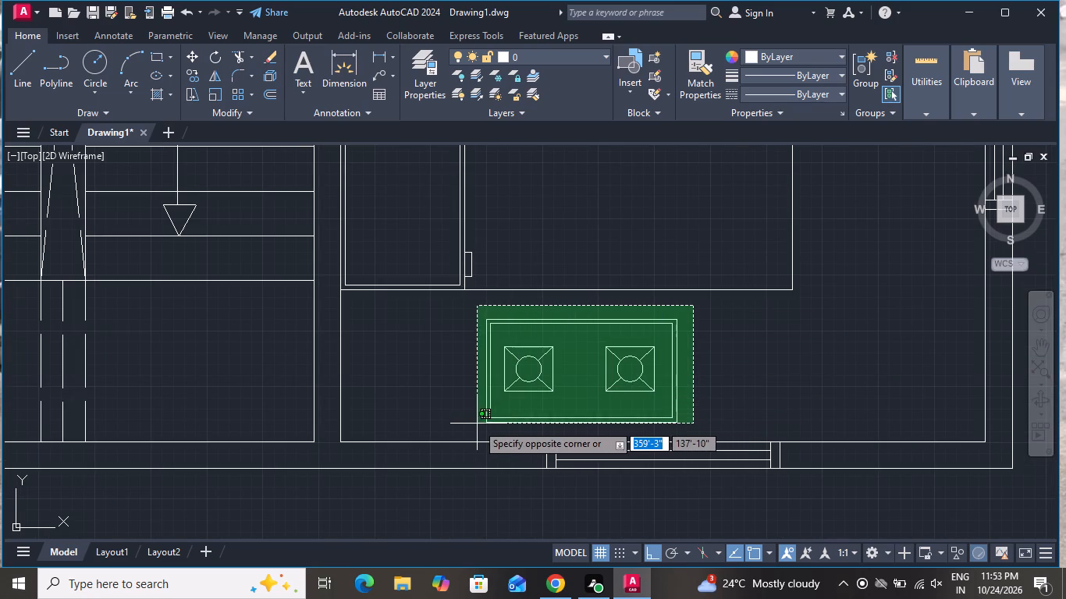
click(467, 428)
click(191, 57)
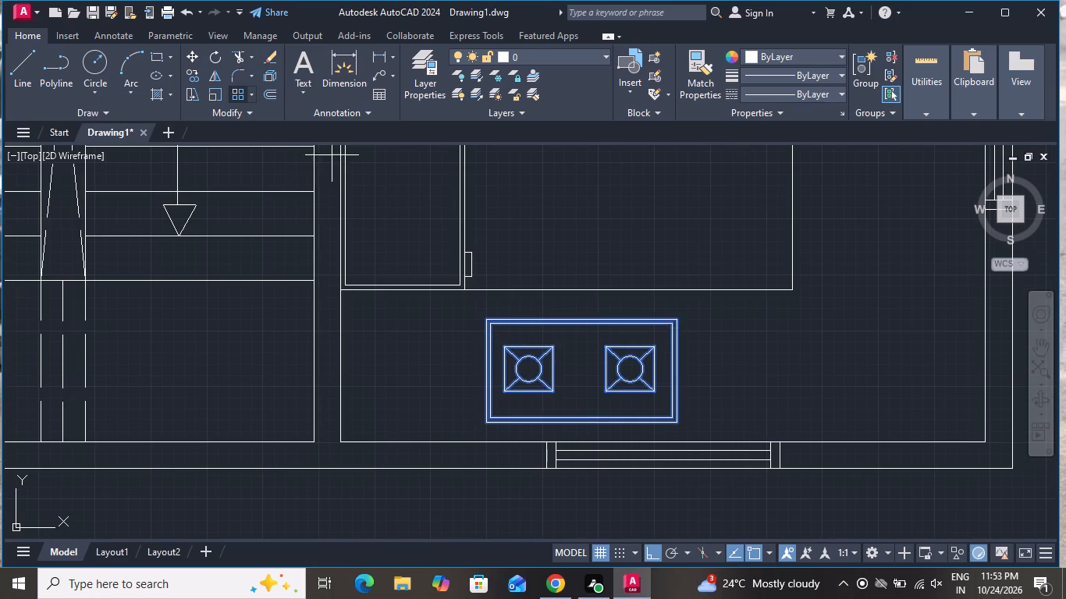
click(577, 367)
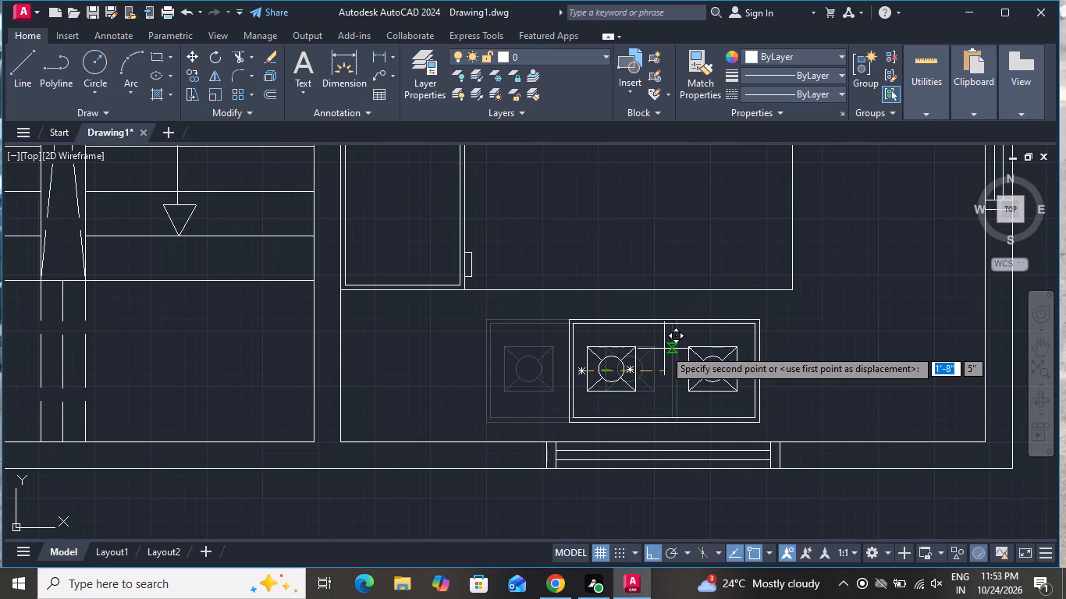
click(664, 348)
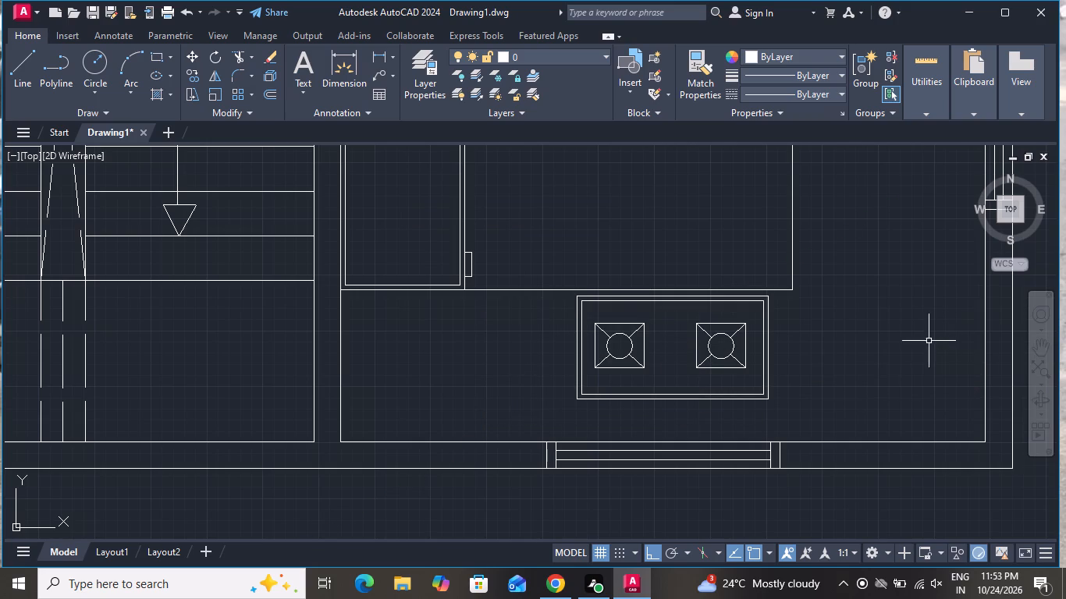
Move the complete stove a few inches due south, away from the counter's north edge.
click(812, 328)
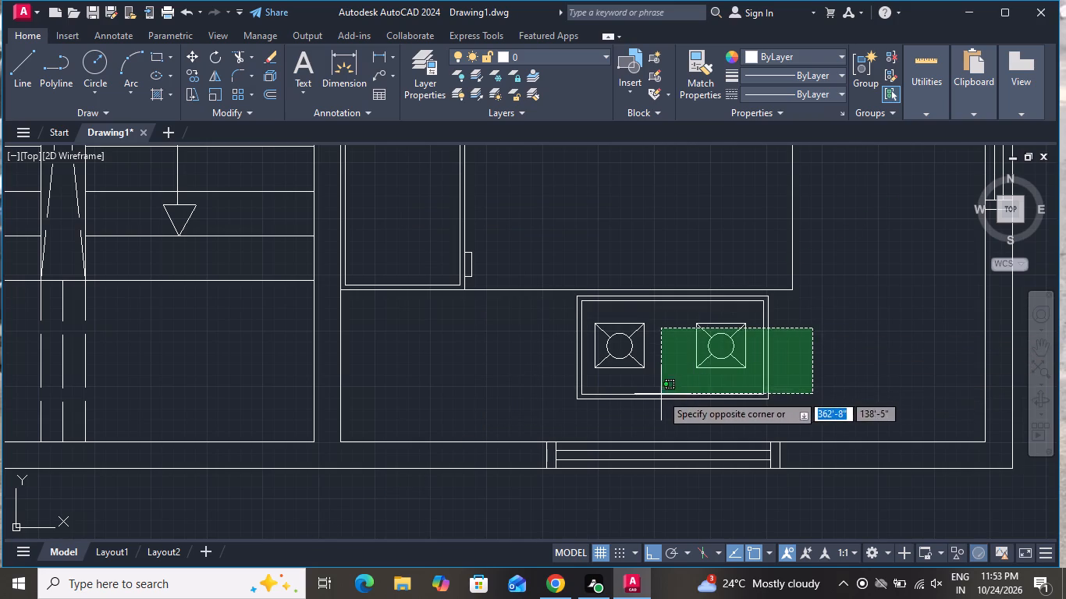
click(555, 386)
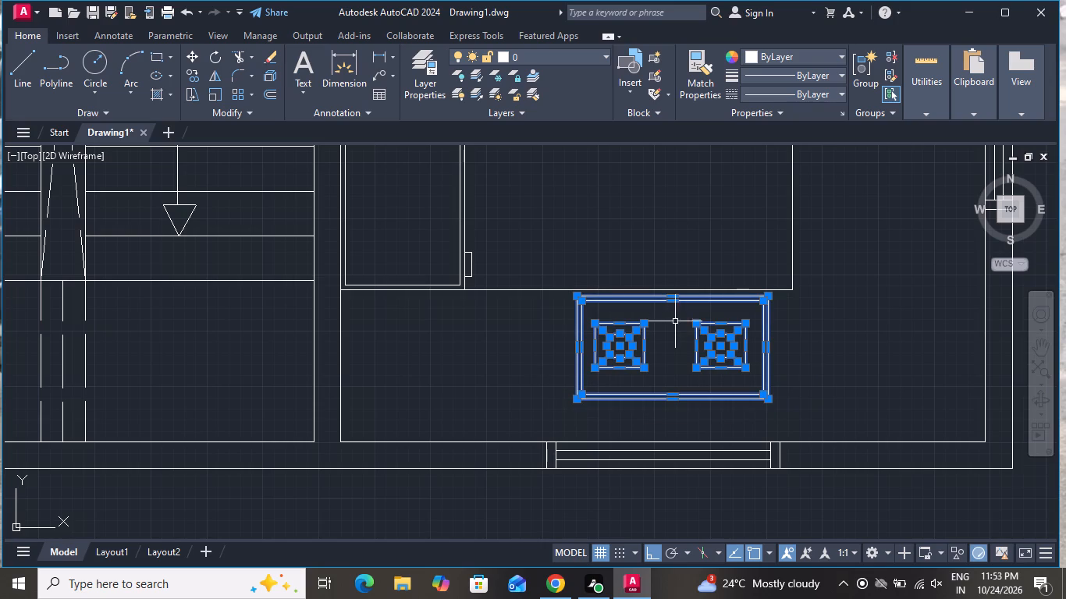
click(189, 59)
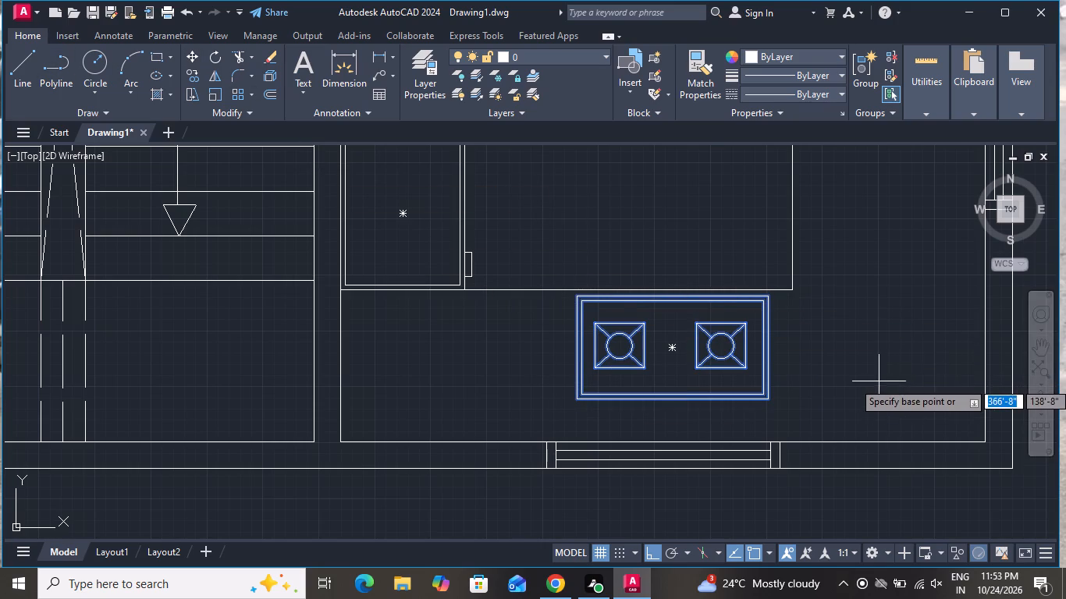
scroll(879, 381, up, 1)
click(559, 323)
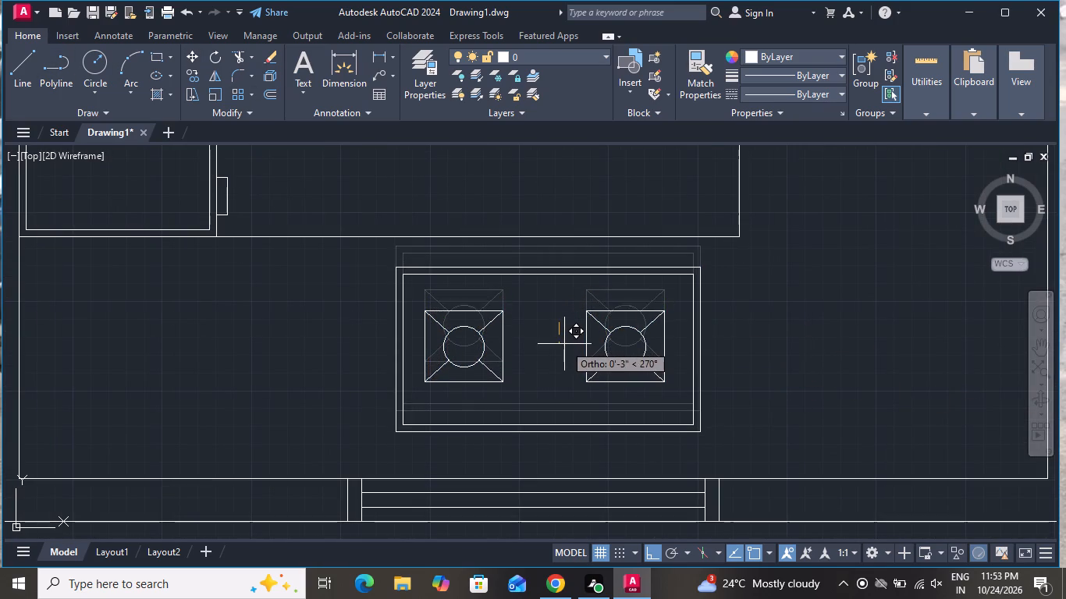
click(564, 353)
Draw a rectangle about 2'-3" by 3'-6" near the north end of the kitchen's east counter.
scroll(592, 394, down, 2)
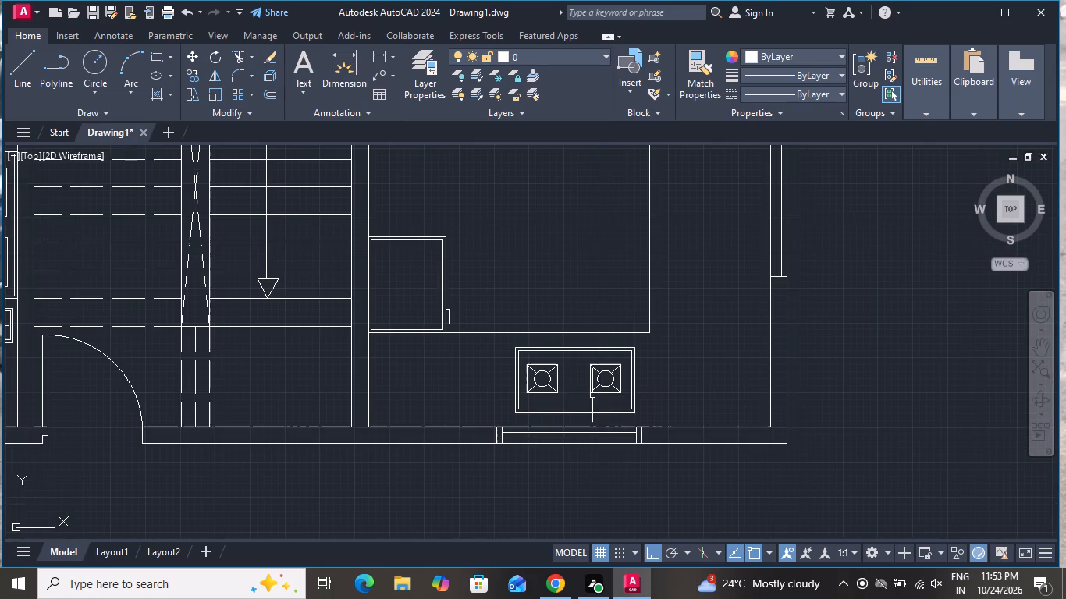
scroll(592, 395, down, 1)
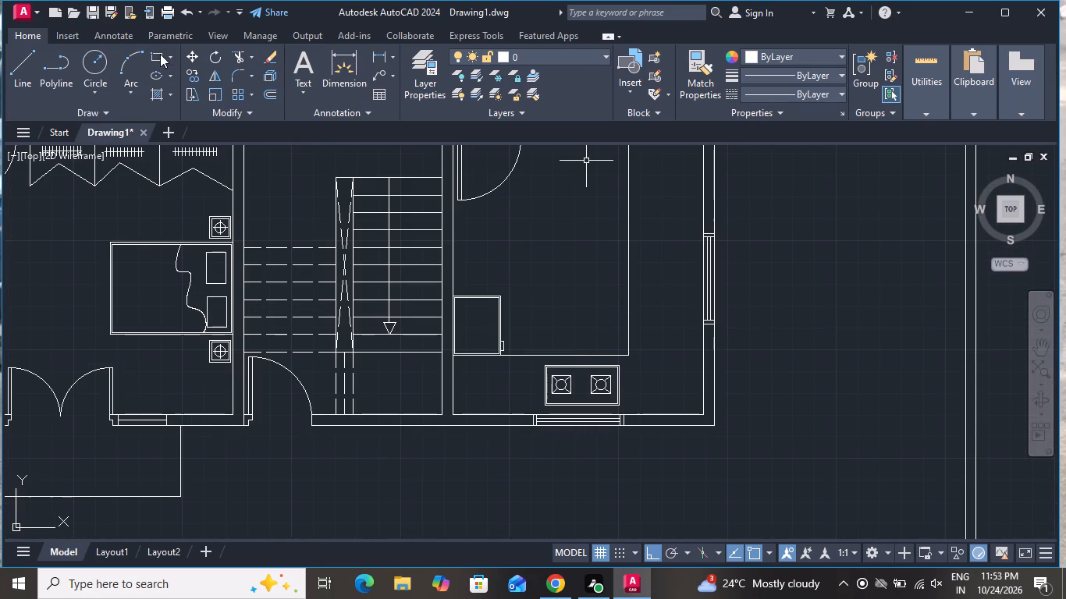
click(160, 54)
scroll(461, 283, down, 1)
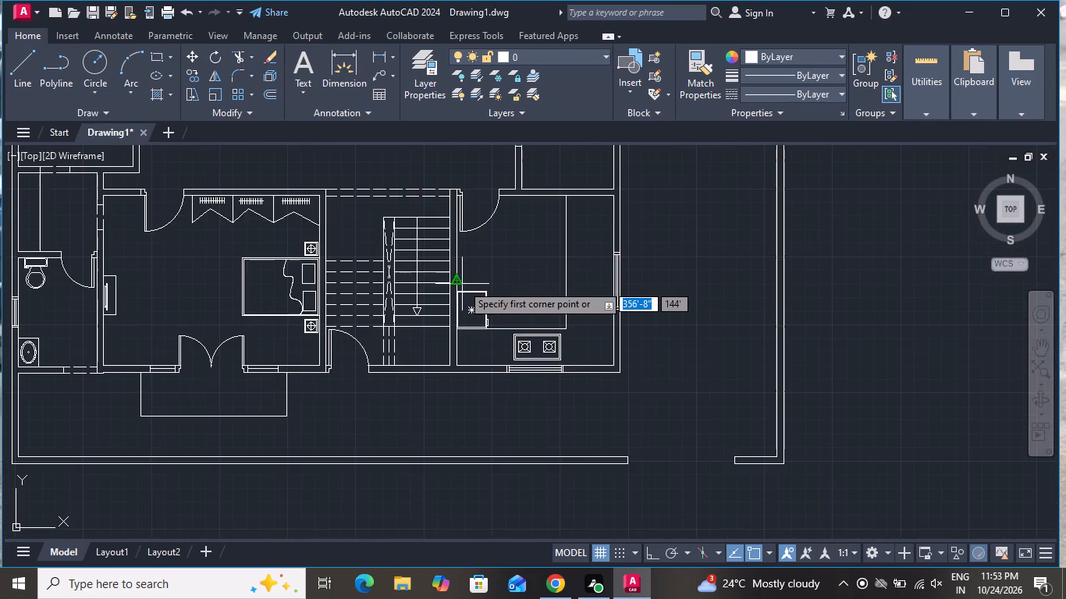
scroll(462, 284, down, 2)
scroll(489, 257, up, 3)
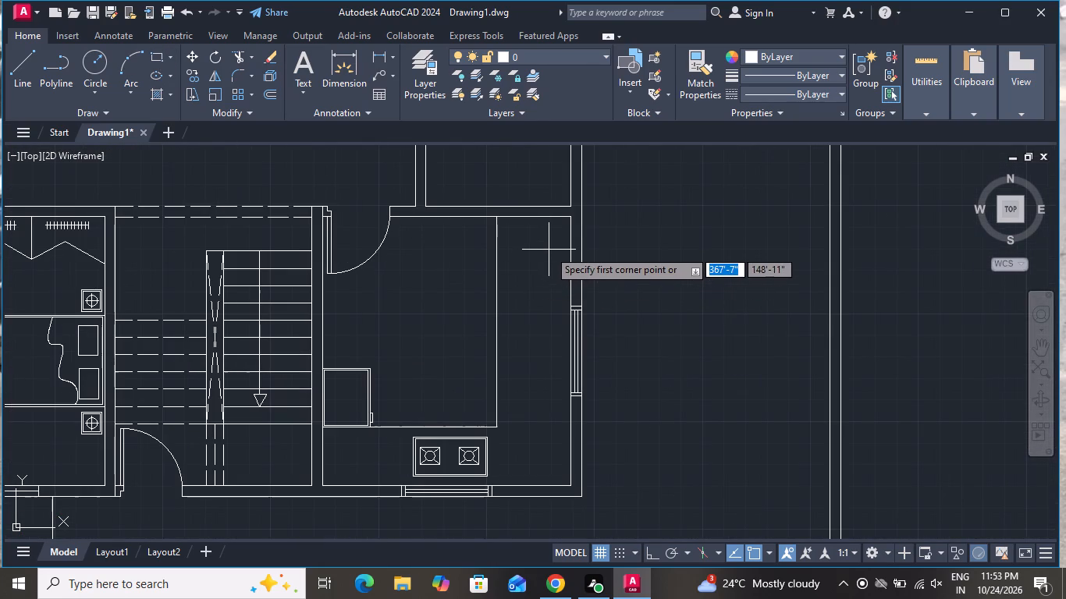
click(556, 229)
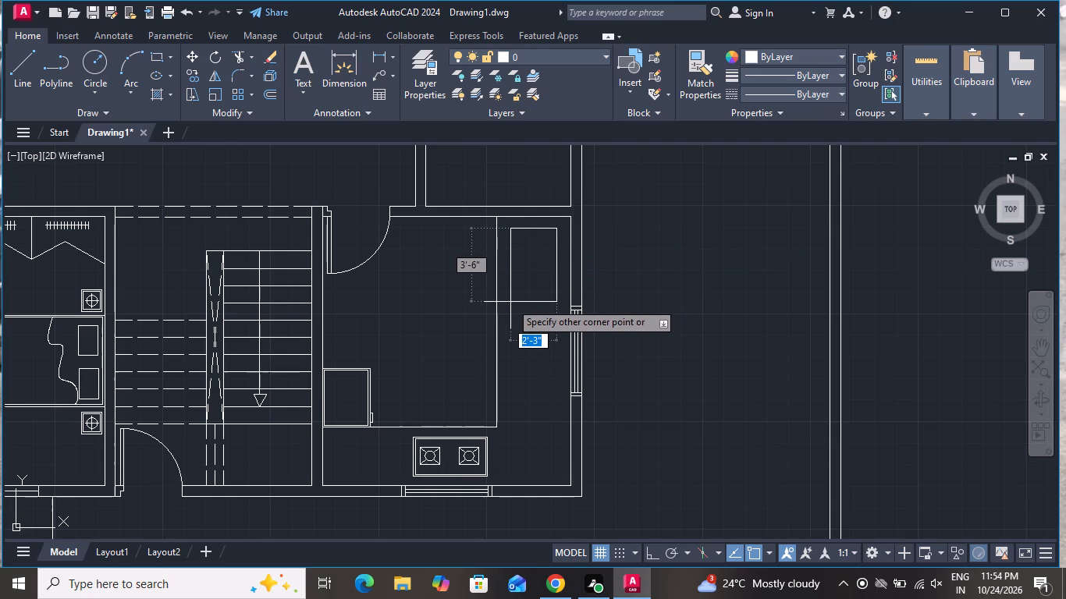
click(510, 302)
Offset the east counter's new rectangle 1" outward.
text(o 1)
key(shift+quotedbl)
key(Return)
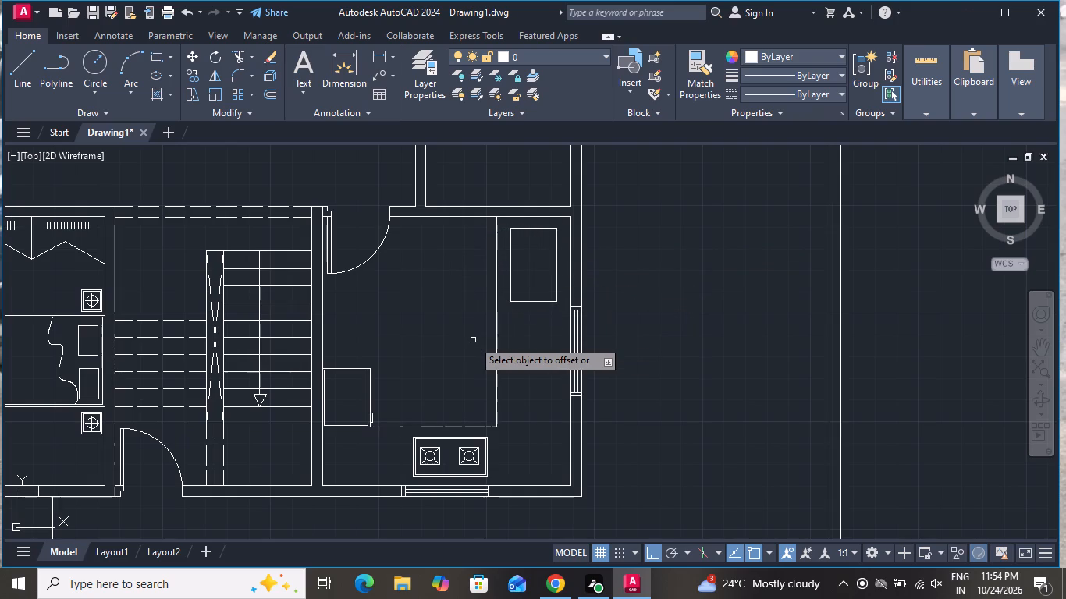
double_click(535, 303)
click(535, 308)
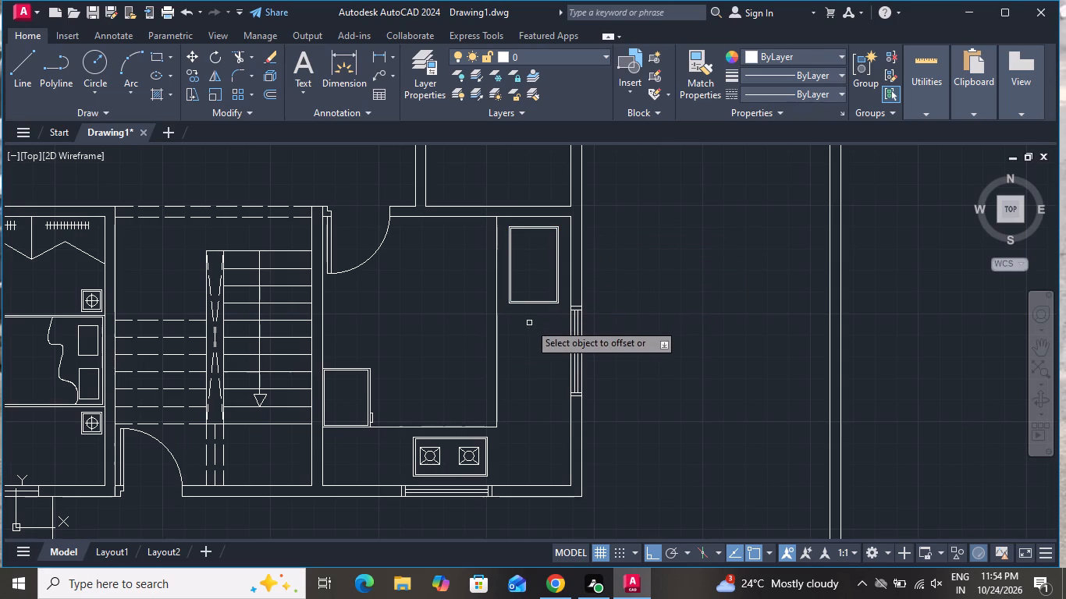
right_click(529, 323)
click(547, 352)
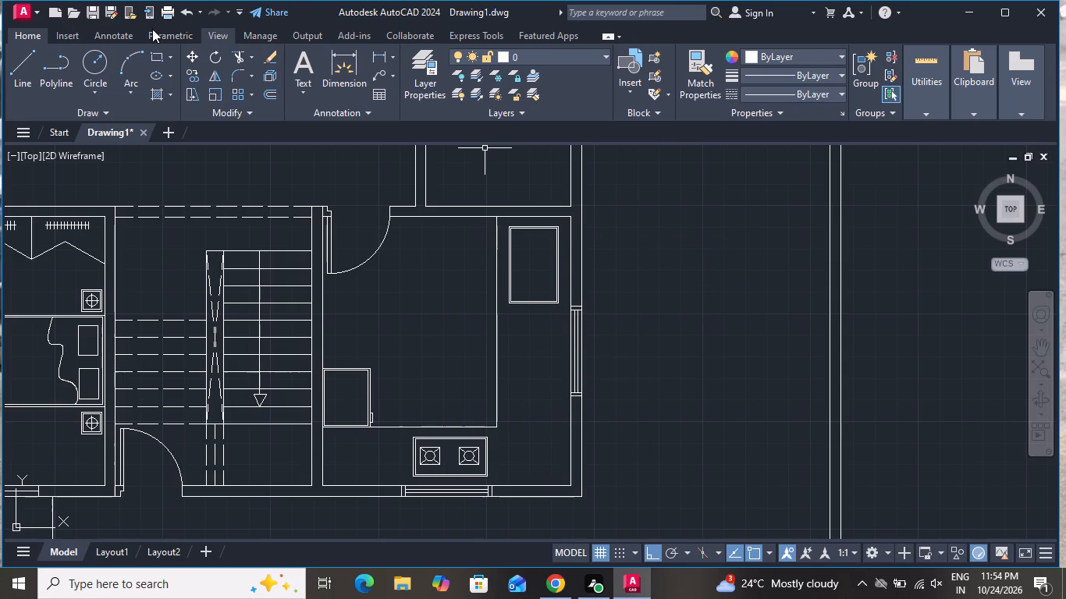
Draw a basin rectangle about 1'-9" square inside the northern half of the east counter's double outline.
click(154, 53)
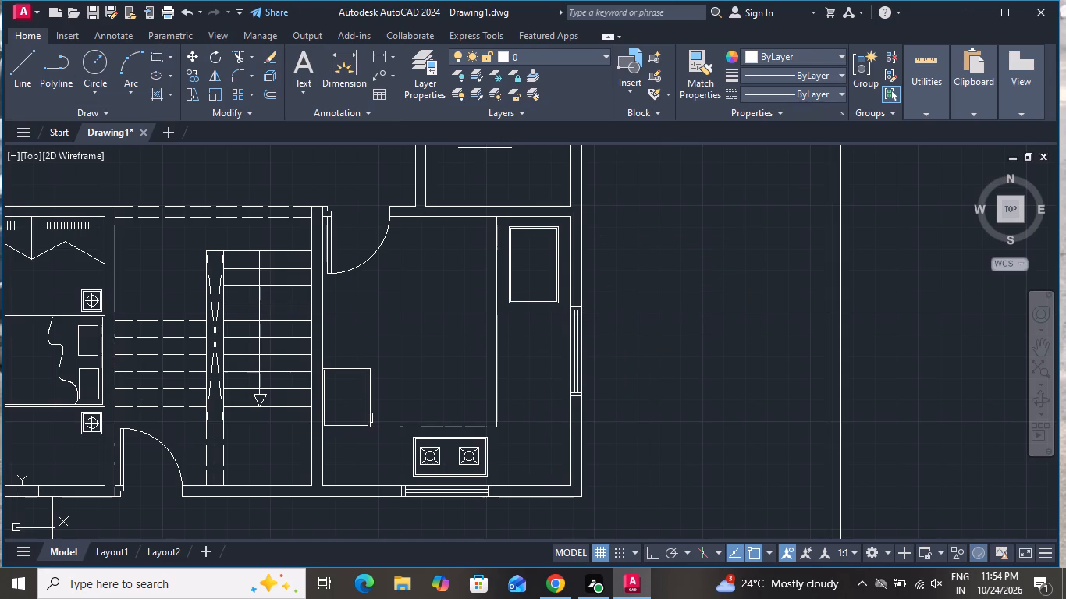
scroll(674, 214, up, 2)
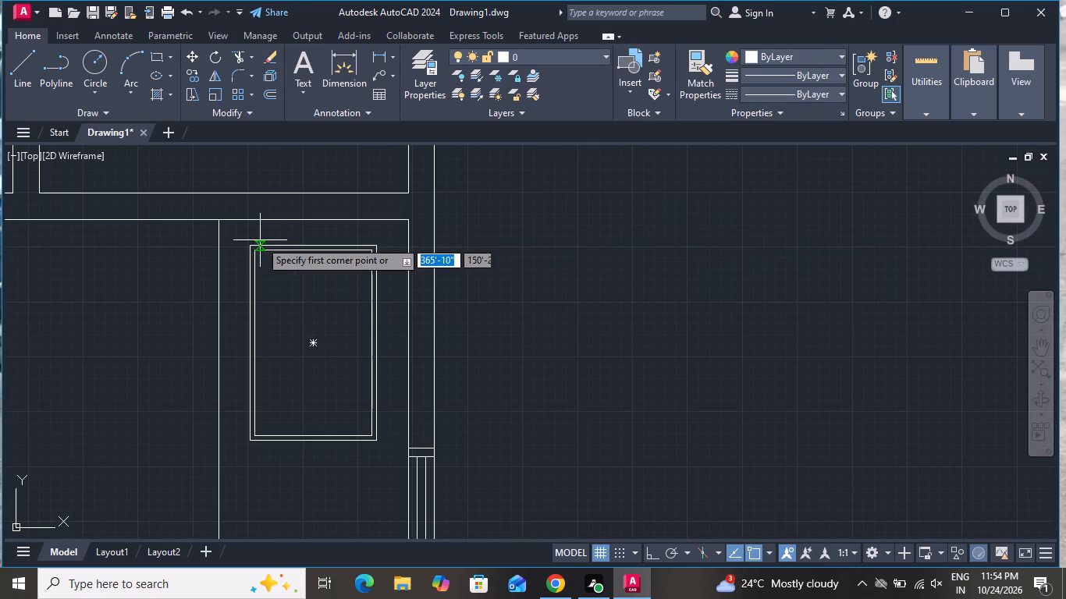
scroll(275, 261, up, 1)
click(264, 261)
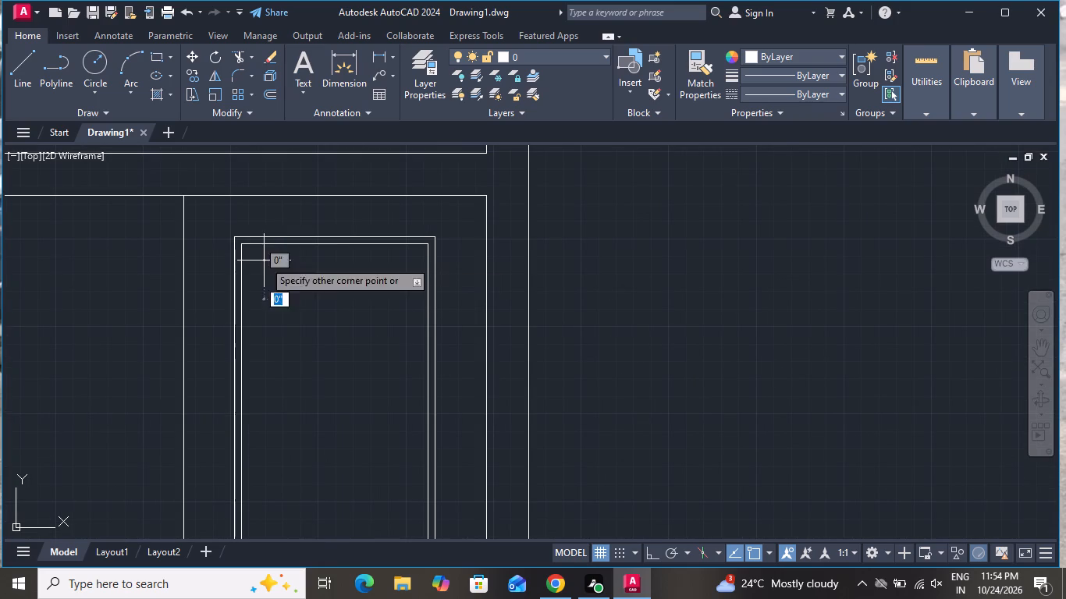
click(409, 408)
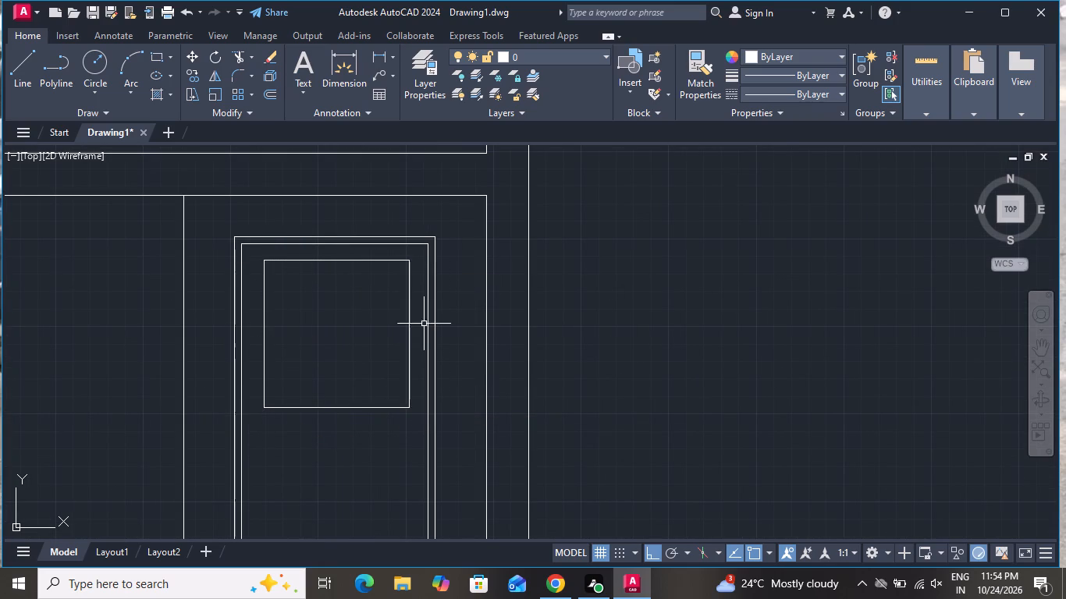
Draw a drain circle of about 1" radius at the centre of the square basin.
click(91, 58)
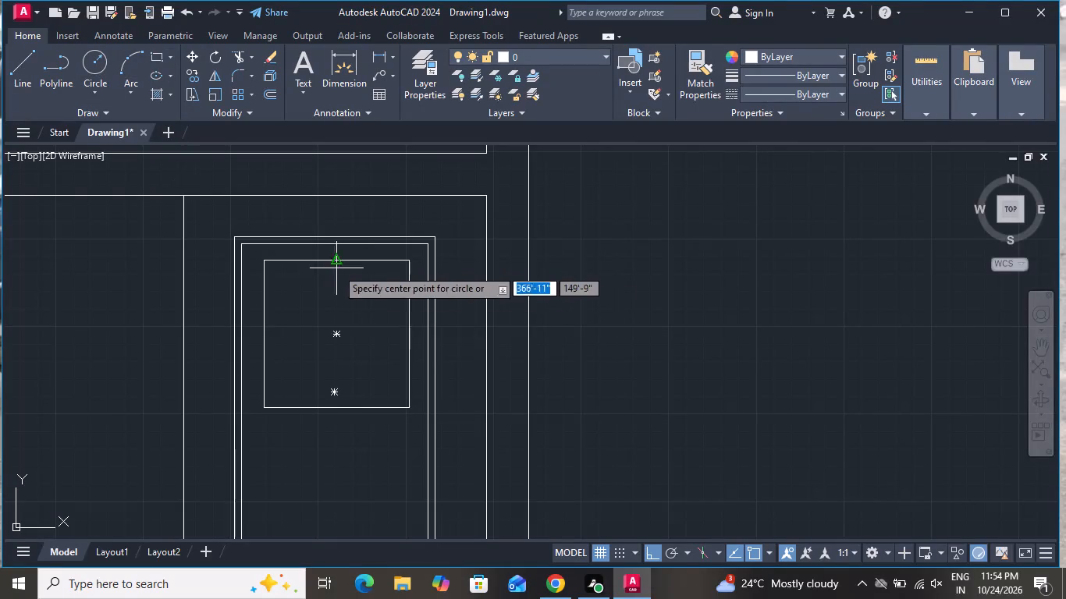
click(338, 338)
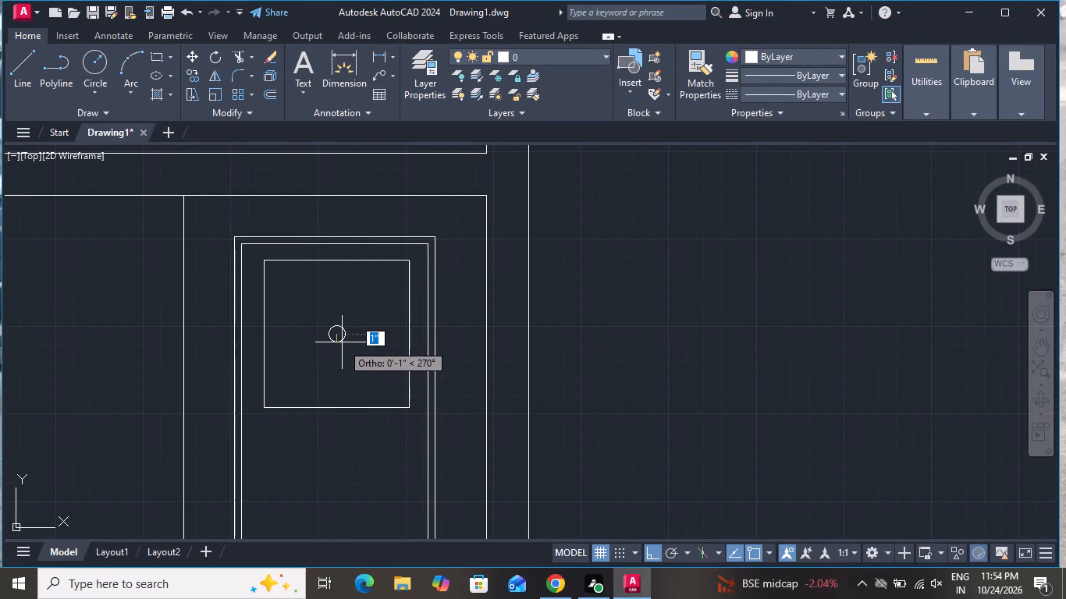
click(342, 339)
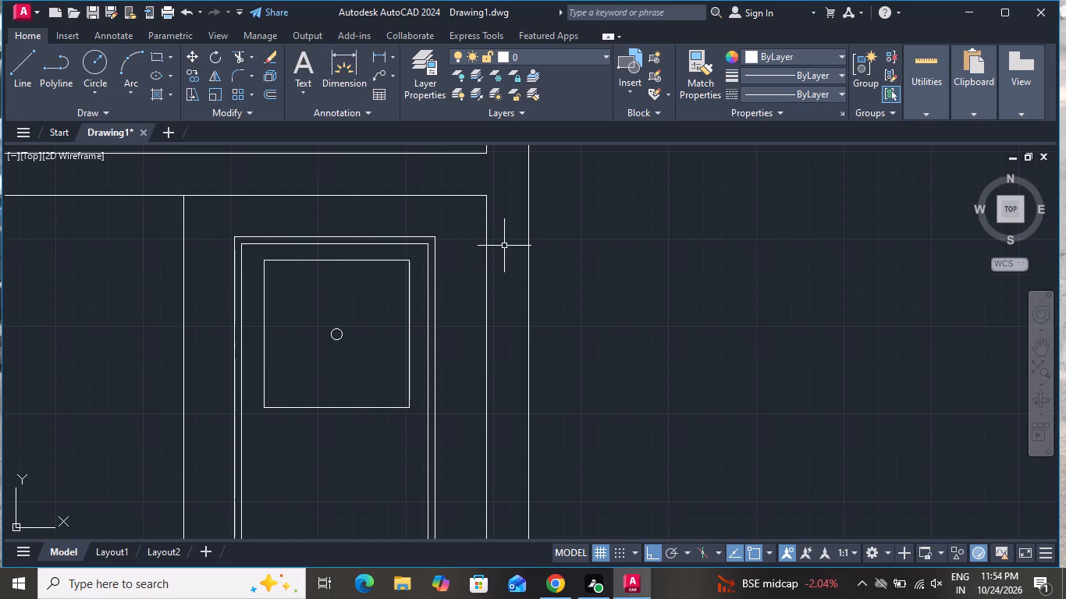
Draw a narrow north-south rectangle about 1" by 1'-3" south of the basin, near the sink outline's west edge.
scroll(504, 246, down, 2)
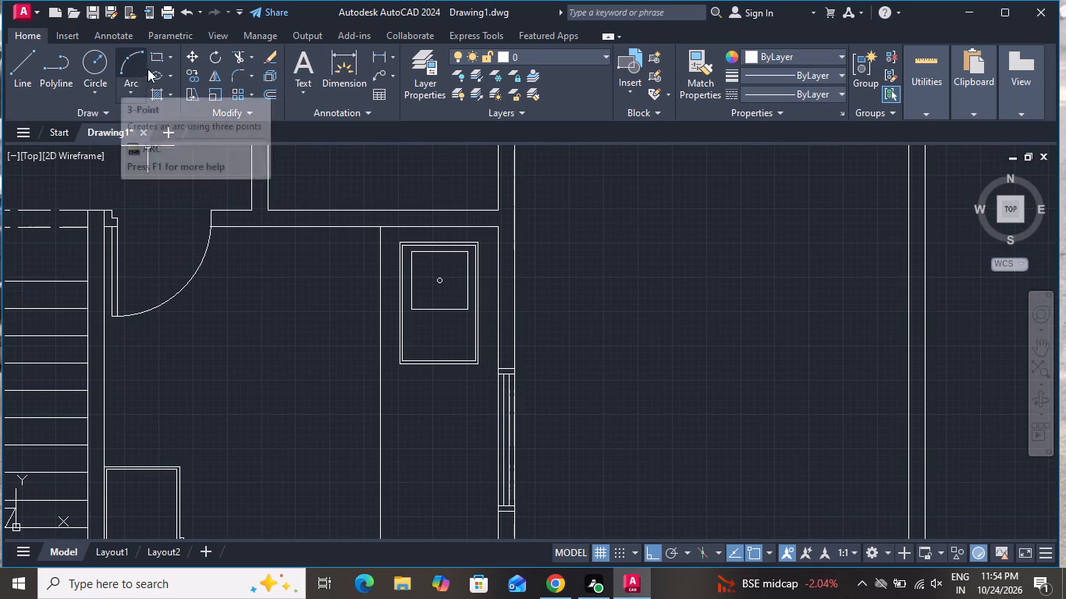
click(155, 58)
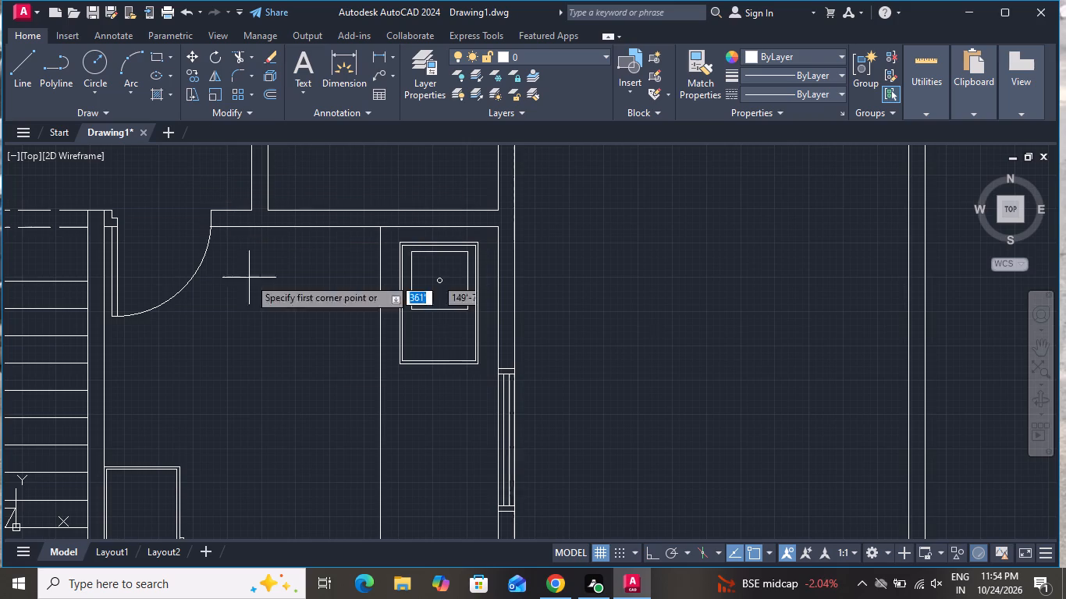
scroll(425, 335, up, 2)
click(388, 285)
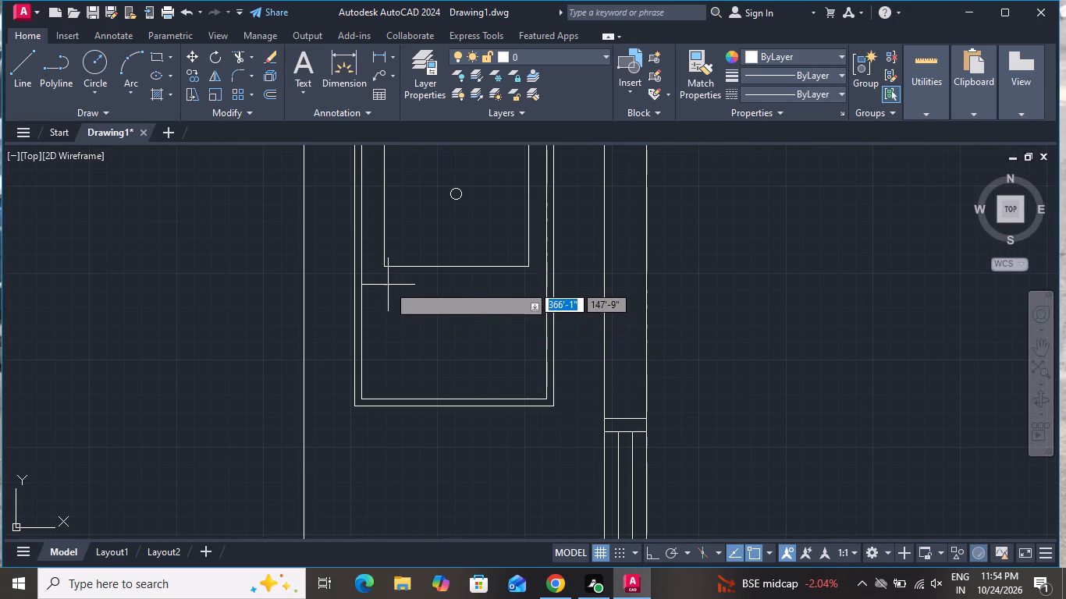
click(379, 385)
Copy the narrow drainboard rectangle nine times due east, roughly 2" apart, to fill the area south of the basin with ribs.
click(388, 367)
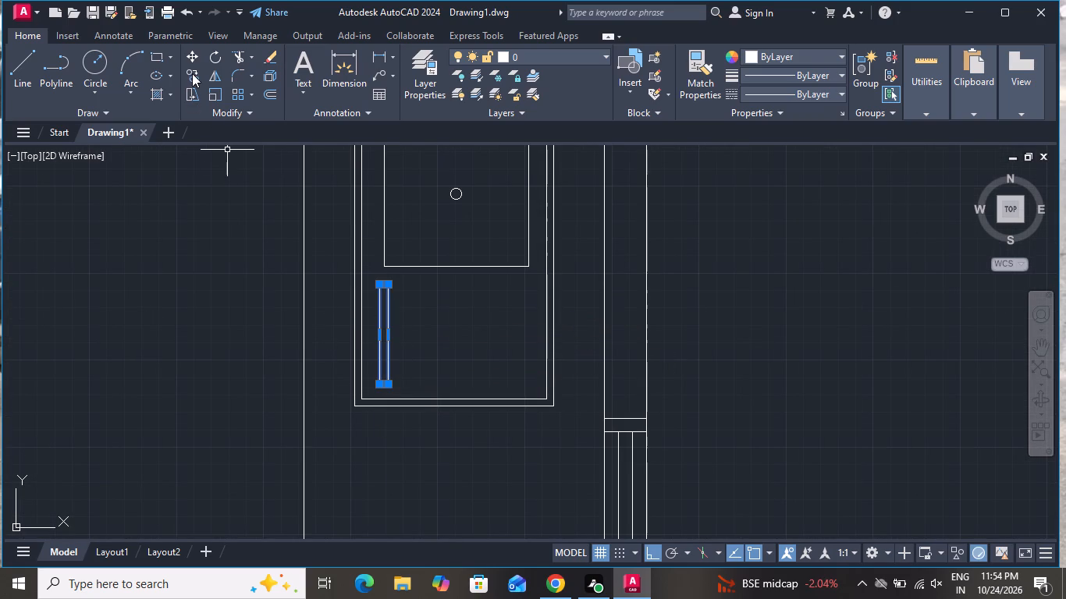
click(192, 73)
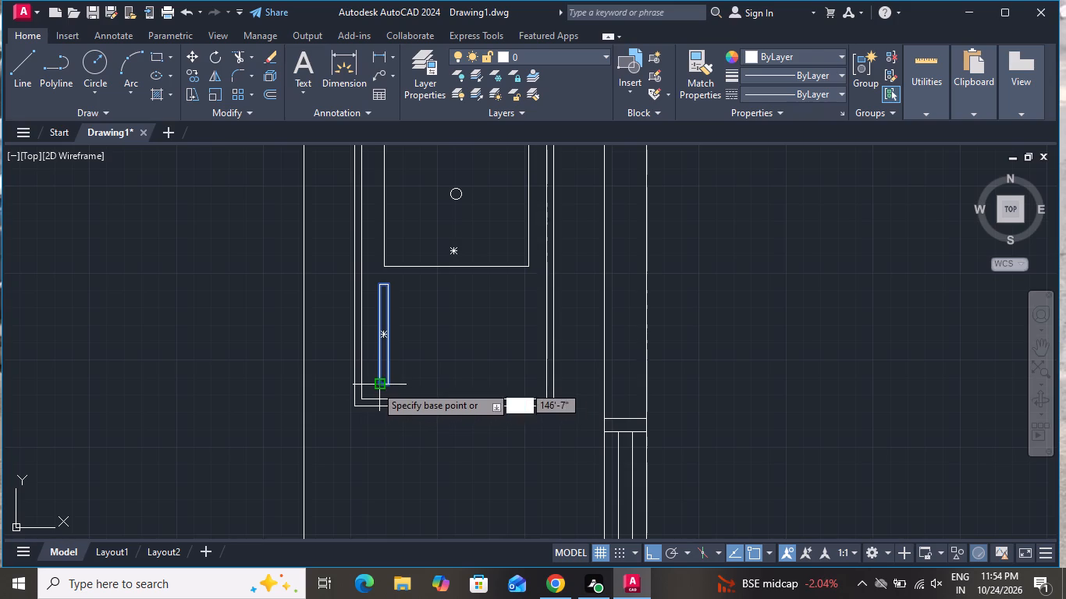
click(375, 385)
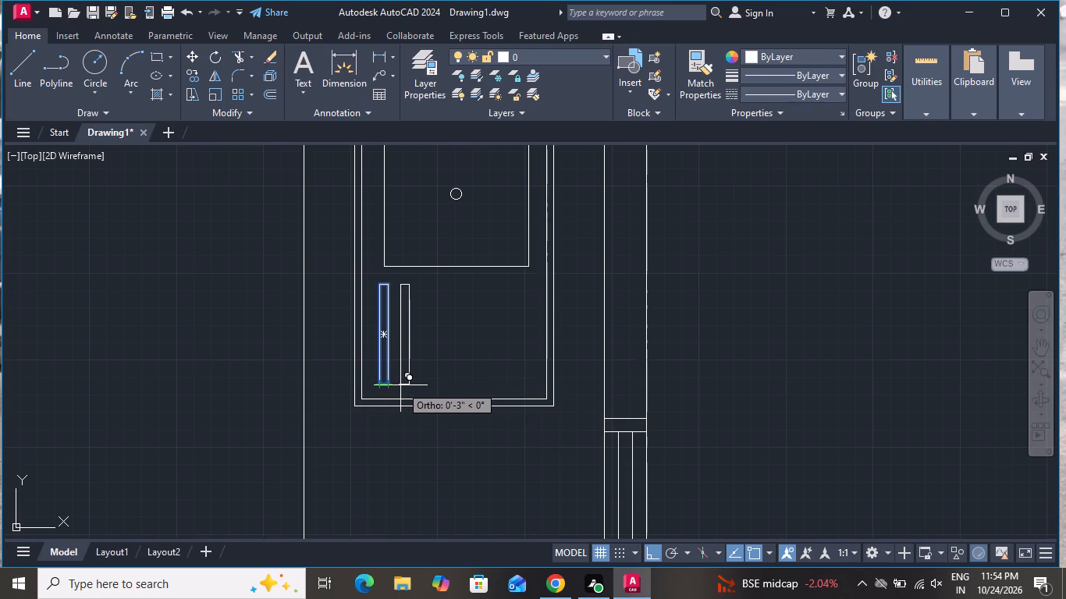
scroll(400, 385, up, 2)
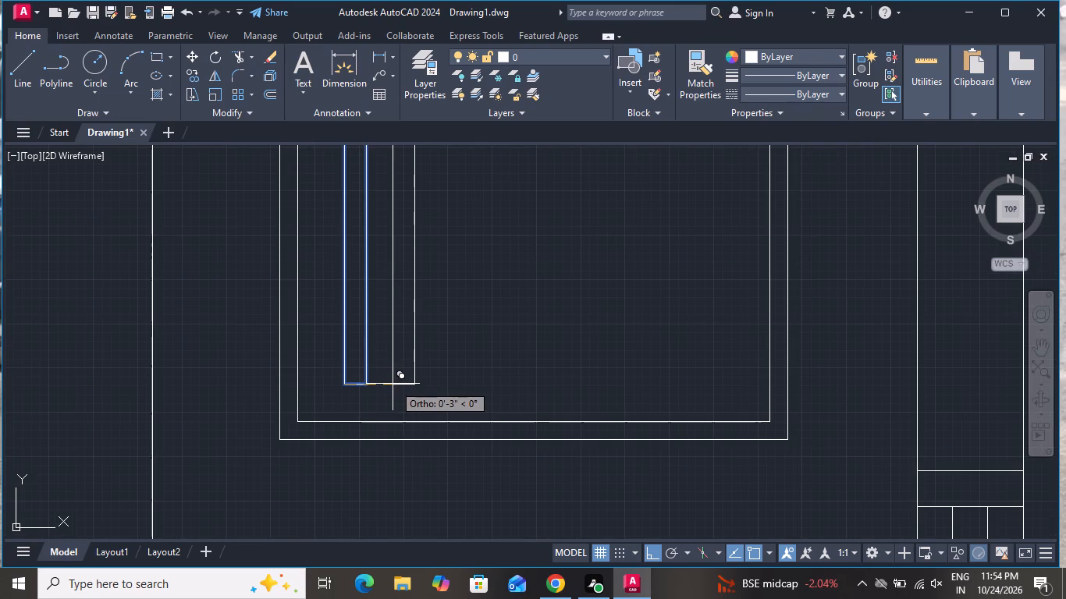
click(389, 384)
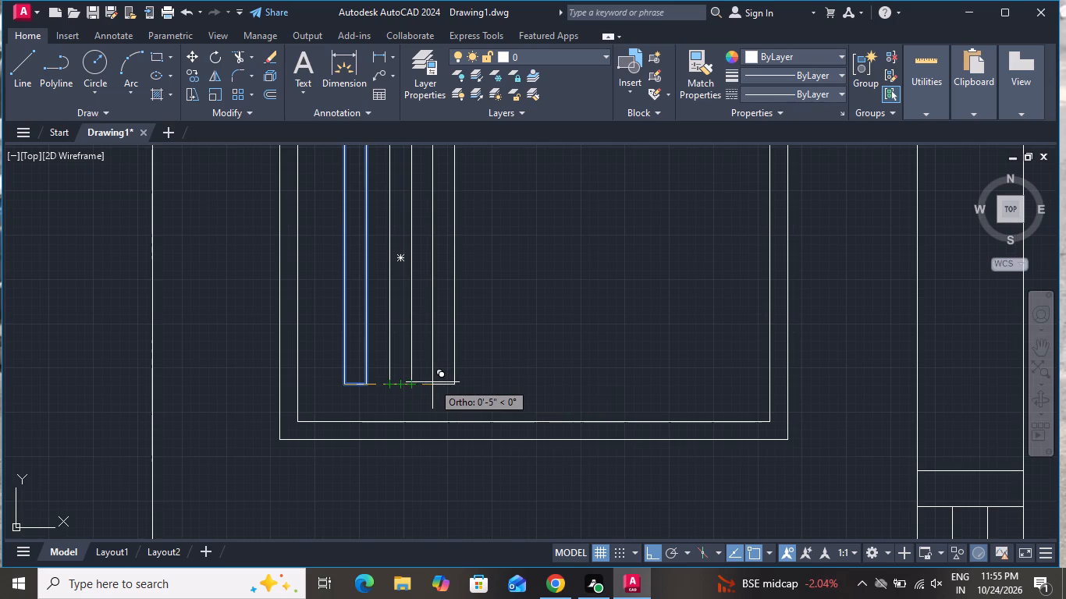
click(432, 382)
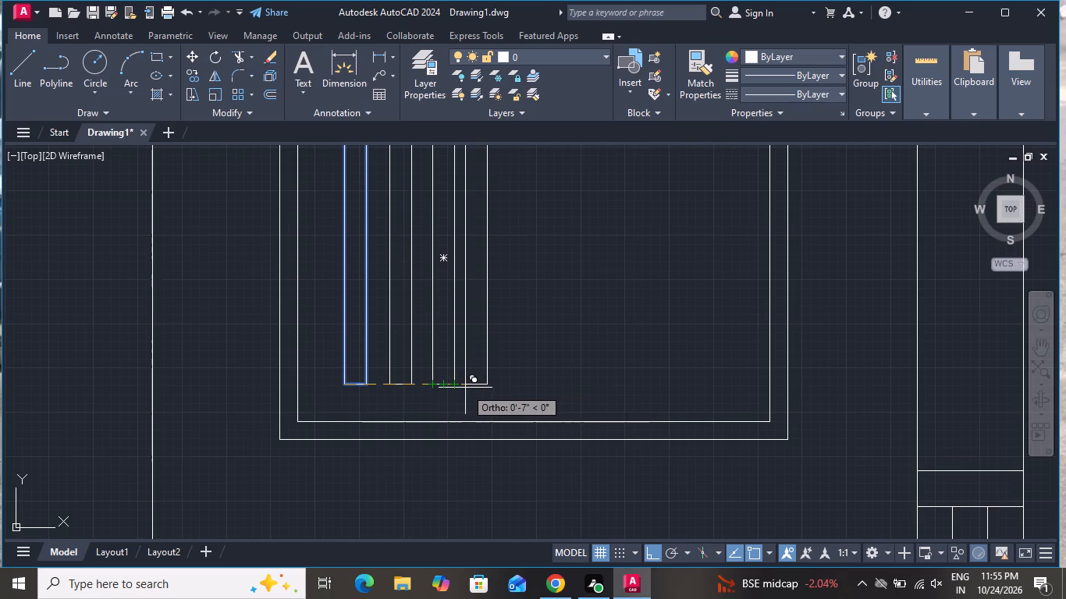
click(470, 385)
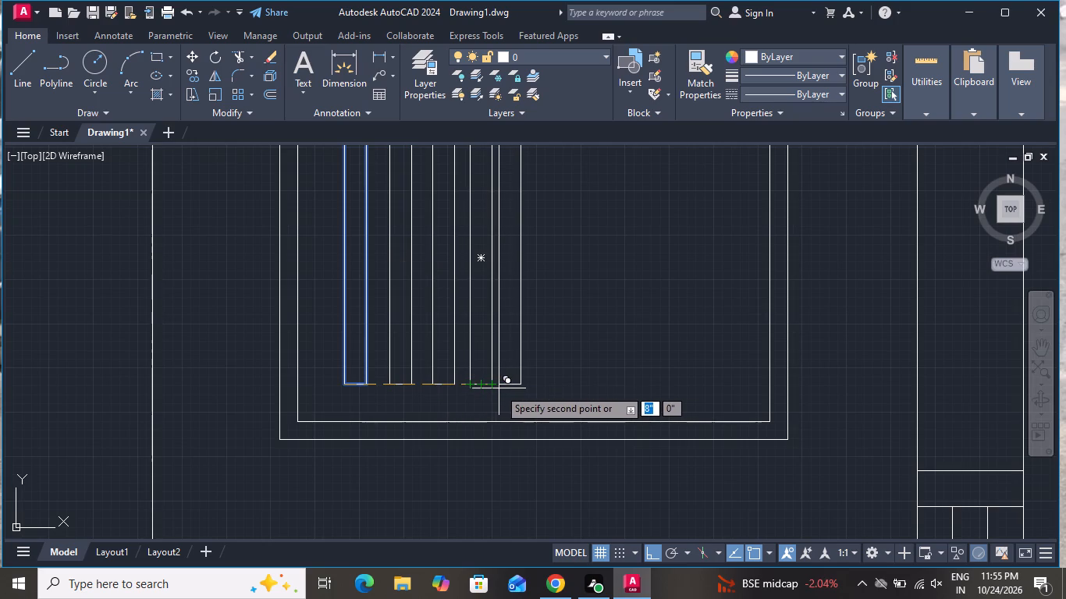
click(504, 388)
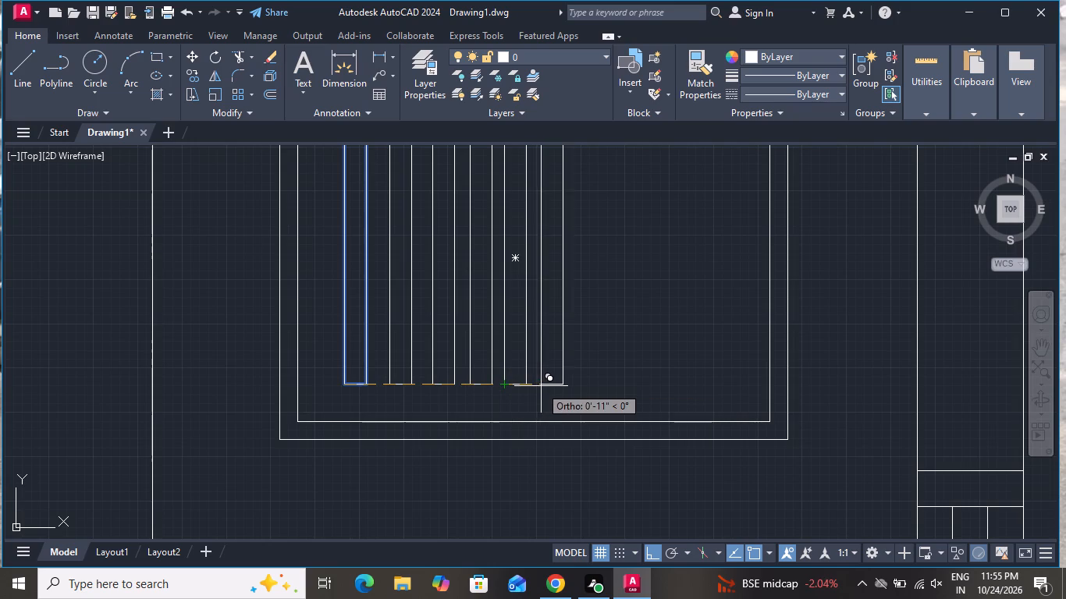
click(543, 386)
click(583, 383)
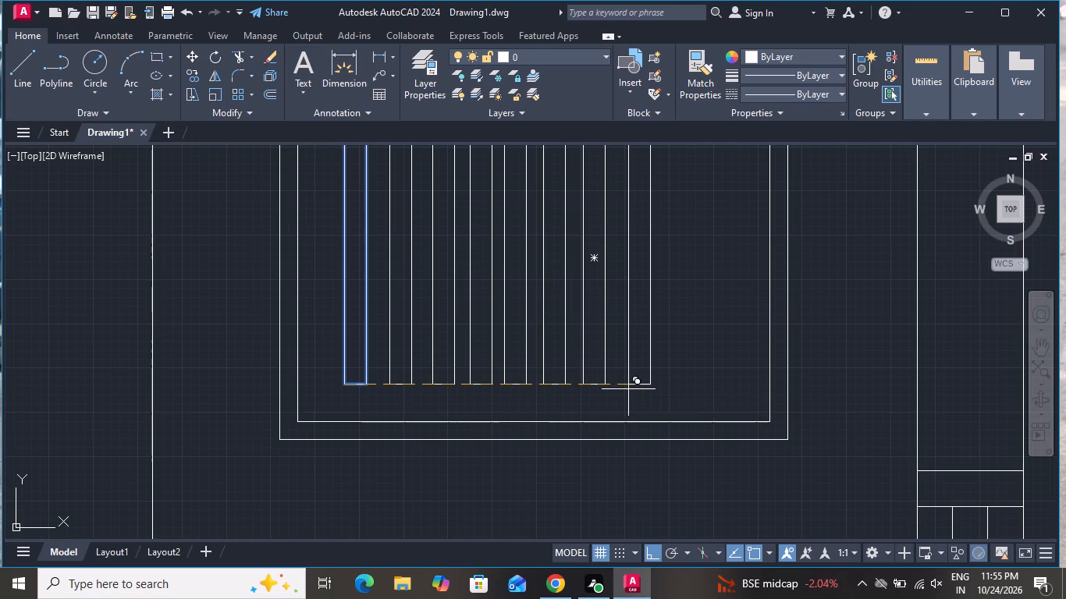
click(629, 389)
click(666, 392)
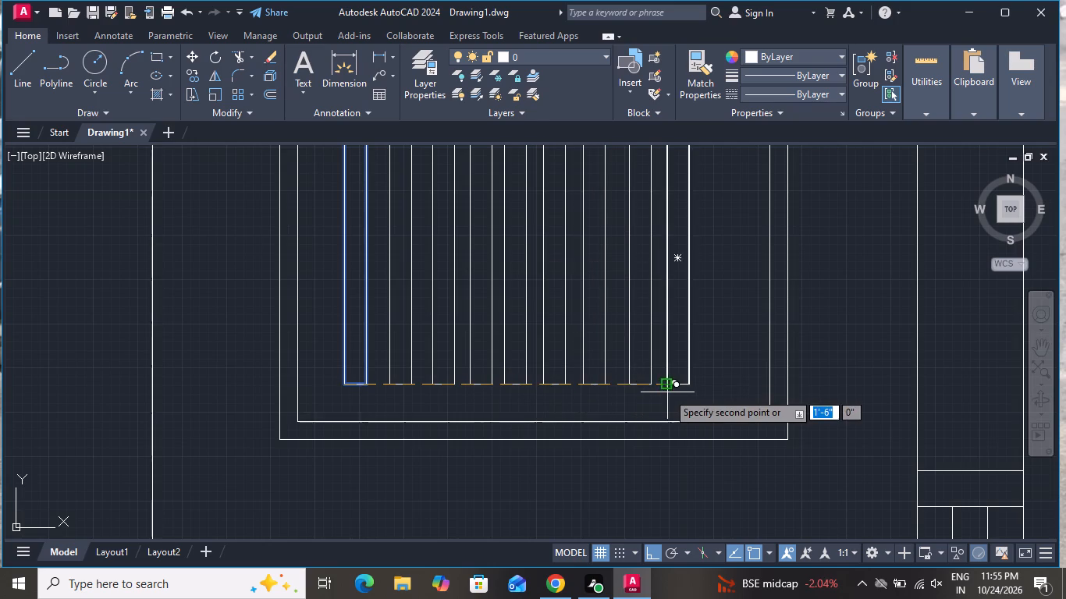
scroll(667, 392, down, 2)
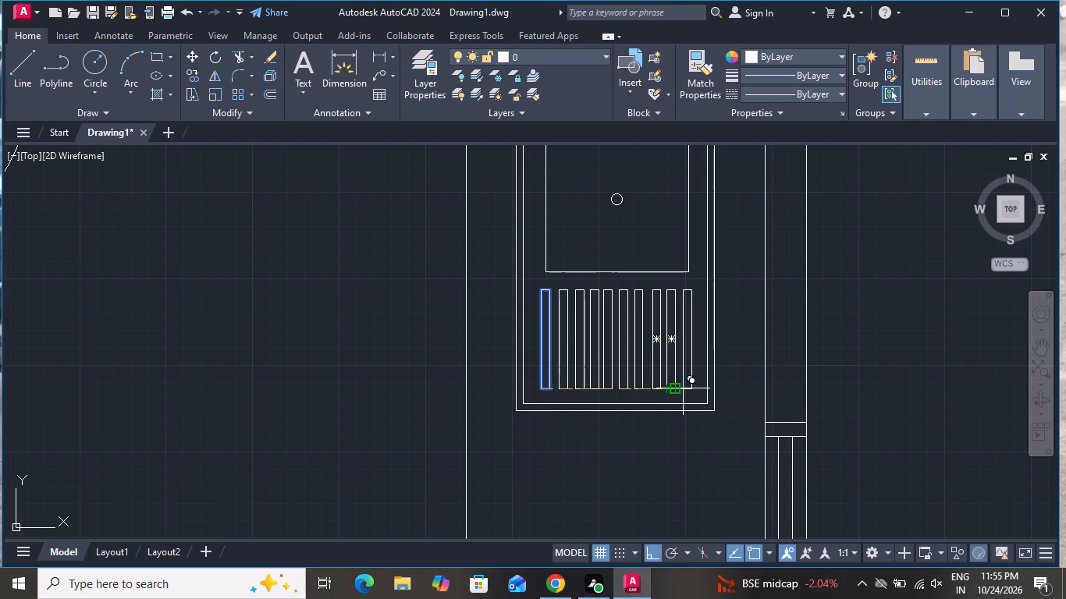
click(683, 388)
scroll(698, 387, up, 1)
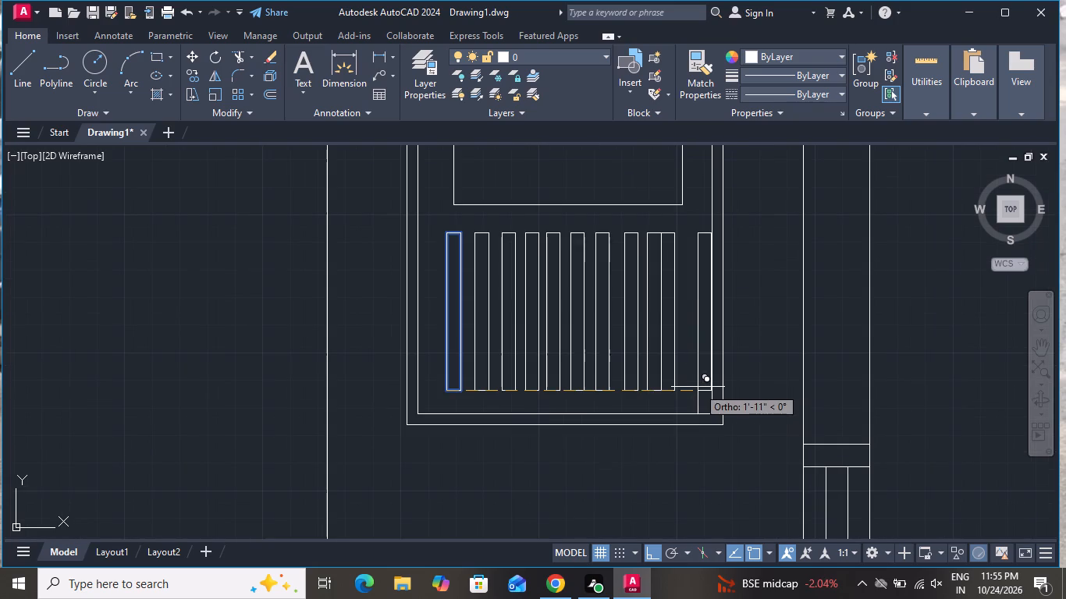
right_click(628, 410)
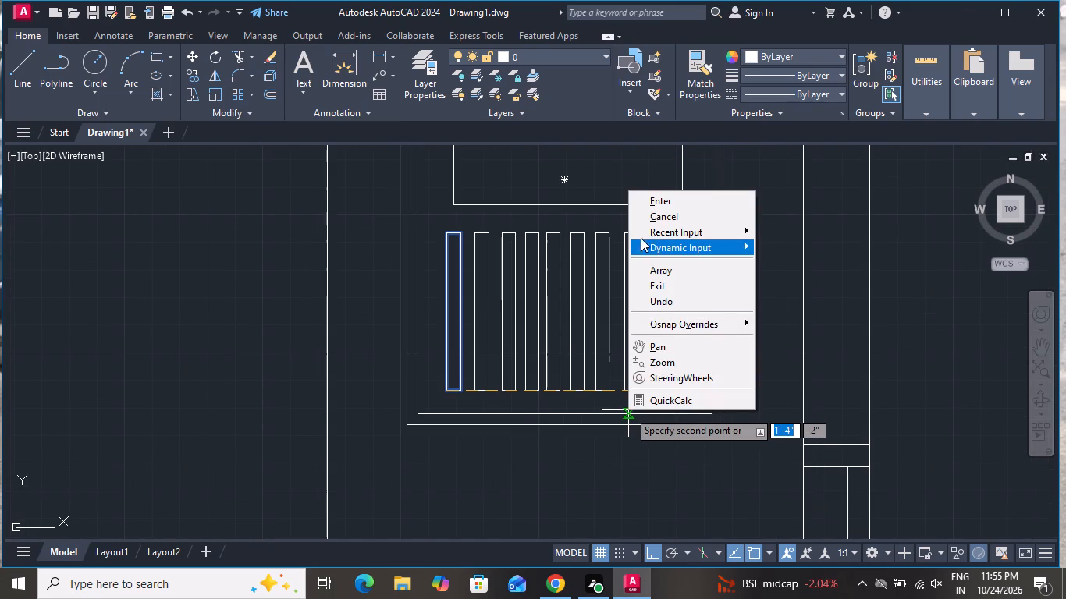
click(640, 218)
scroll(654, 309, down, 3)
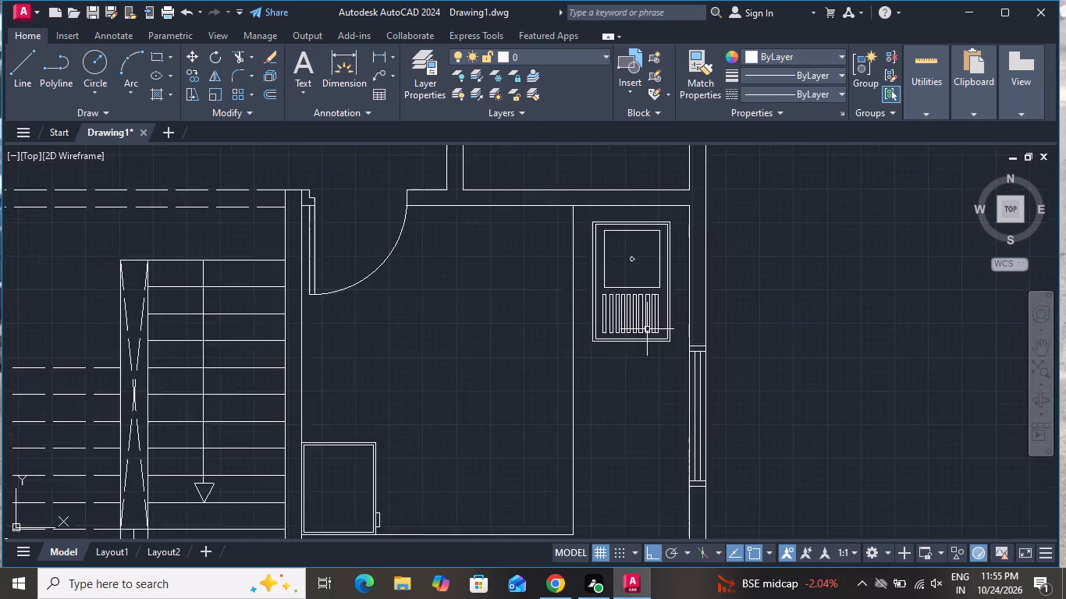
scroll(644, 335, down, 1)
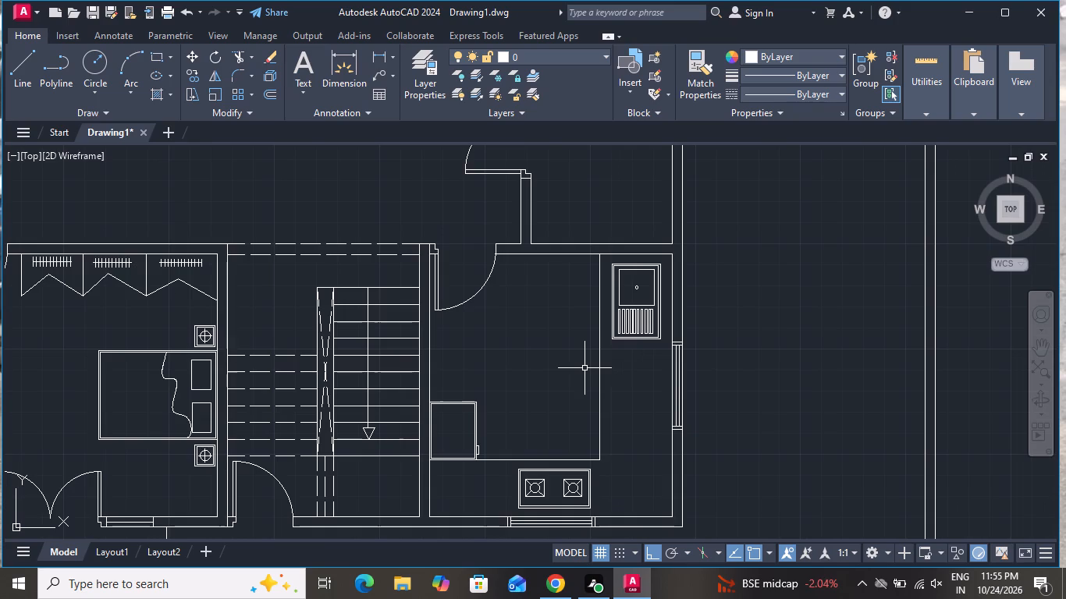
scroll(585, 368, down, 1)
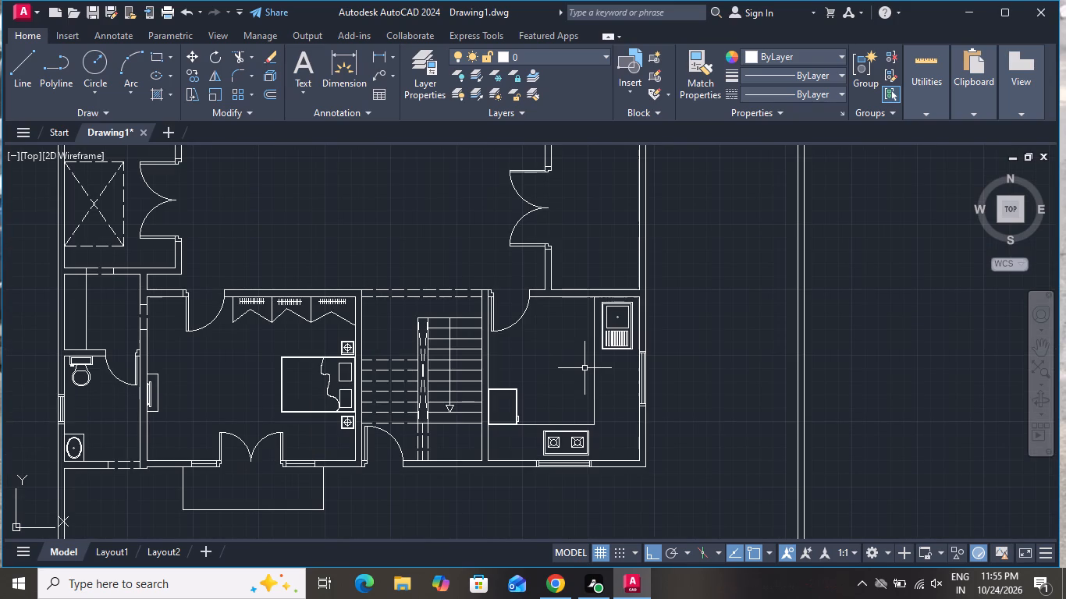
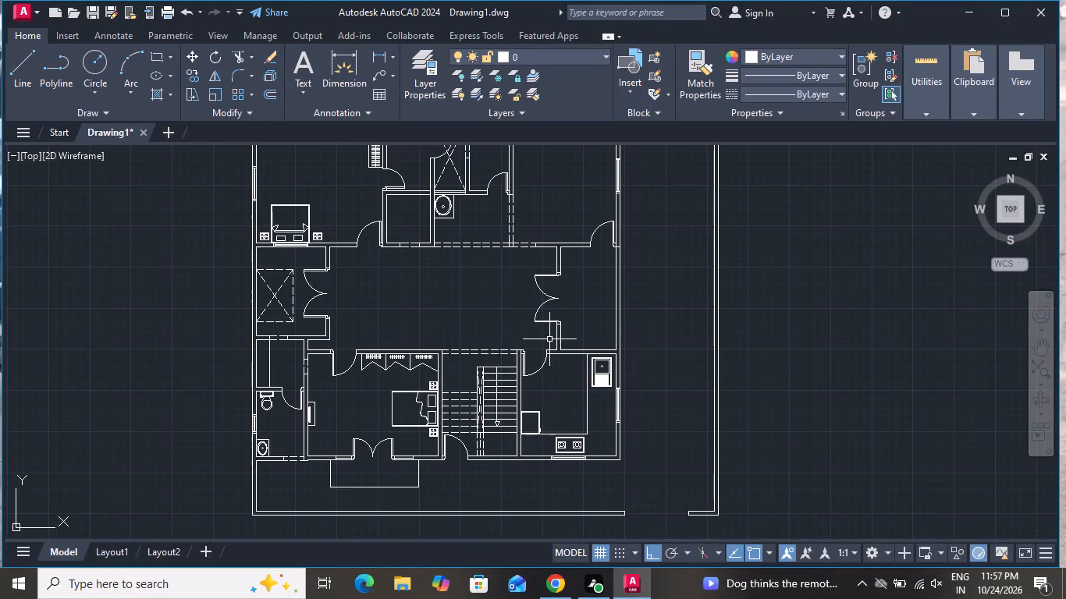
Draw a sofa seat rectangle about 2'-1" by 6'-9" in the empty upper-right room, against the wall shared with the toilet.
scroll(549, 339, down, 1)
scroll(572, 198, up, 2)
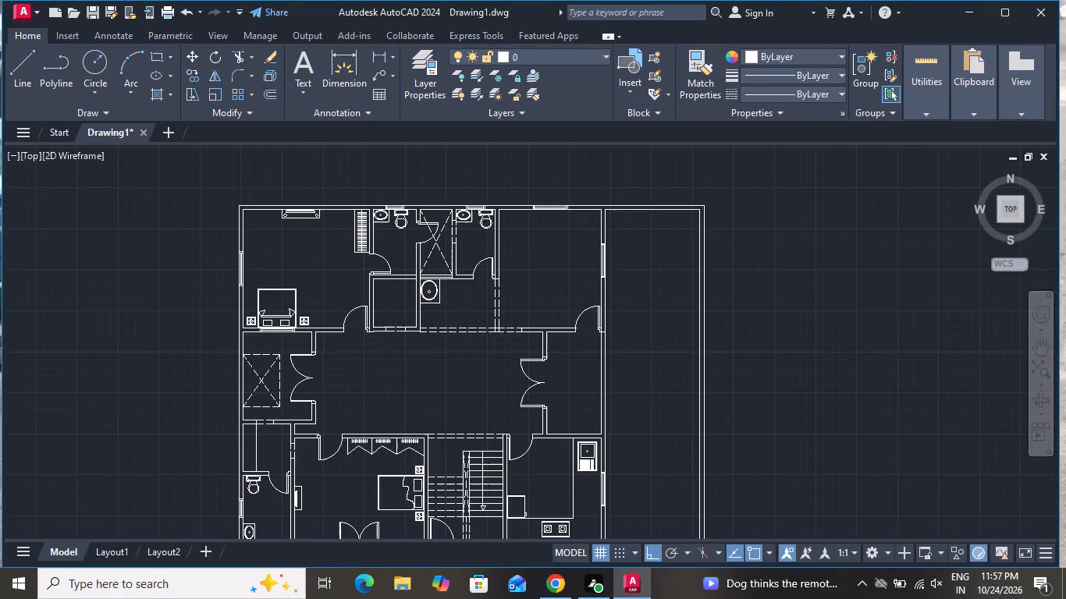
scroll(572, 198, up, 1)
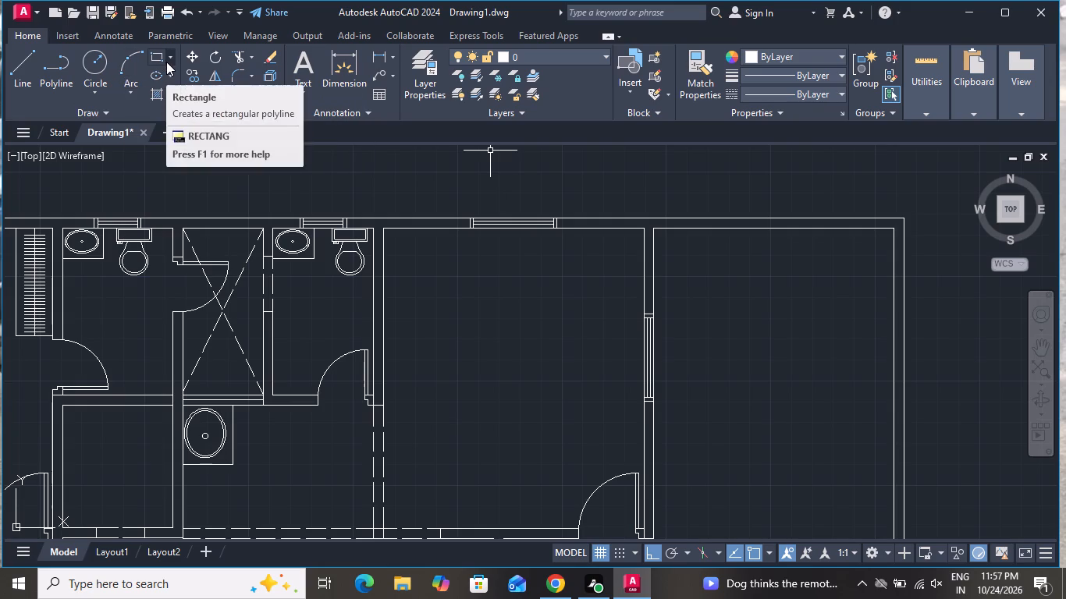
click(160, 60)
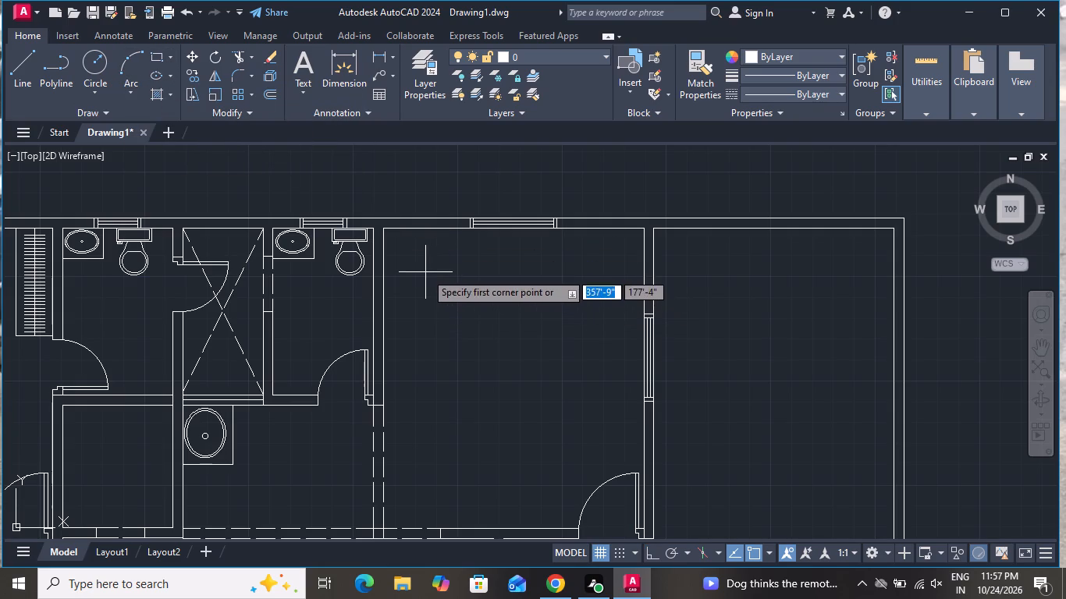
click(425, 270)
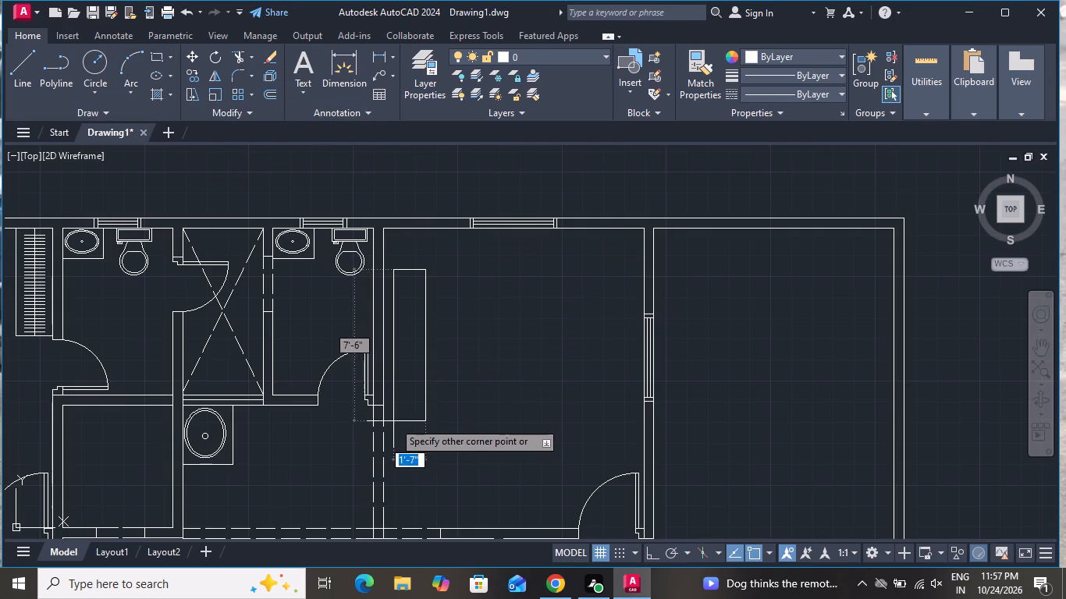
click(389, 413)
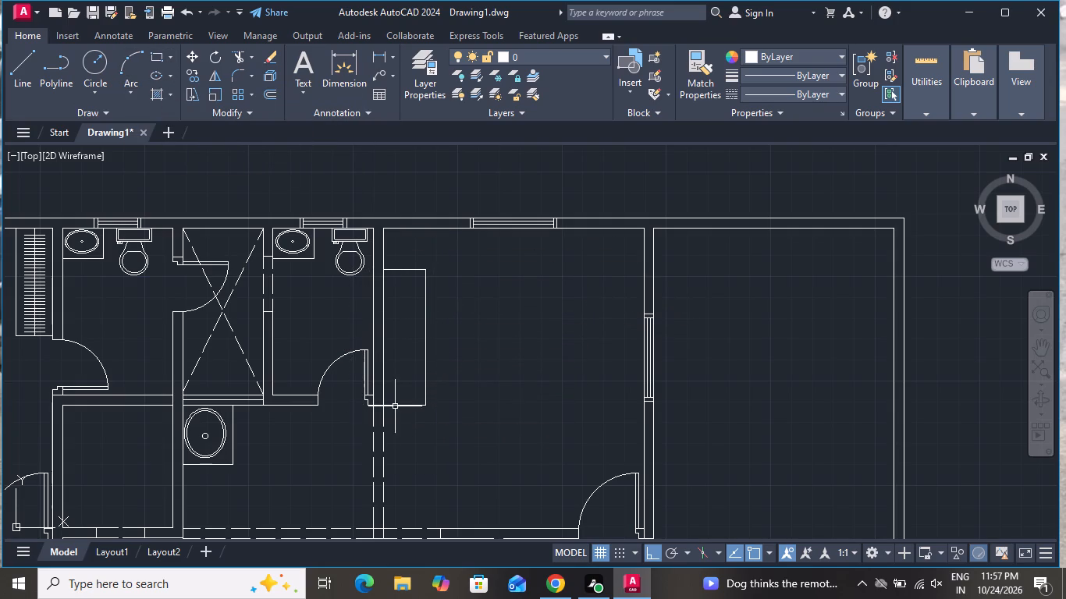
Move the seat rectangle about 6" horizontally into the room, away from the toilet wall.
click(423, 375)
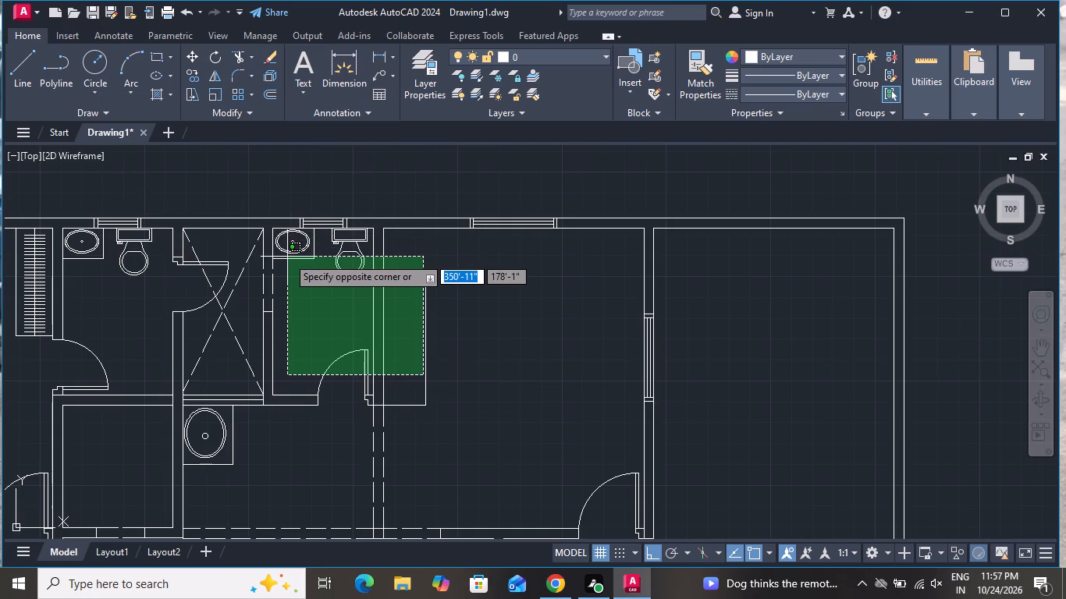
click(398, 258)
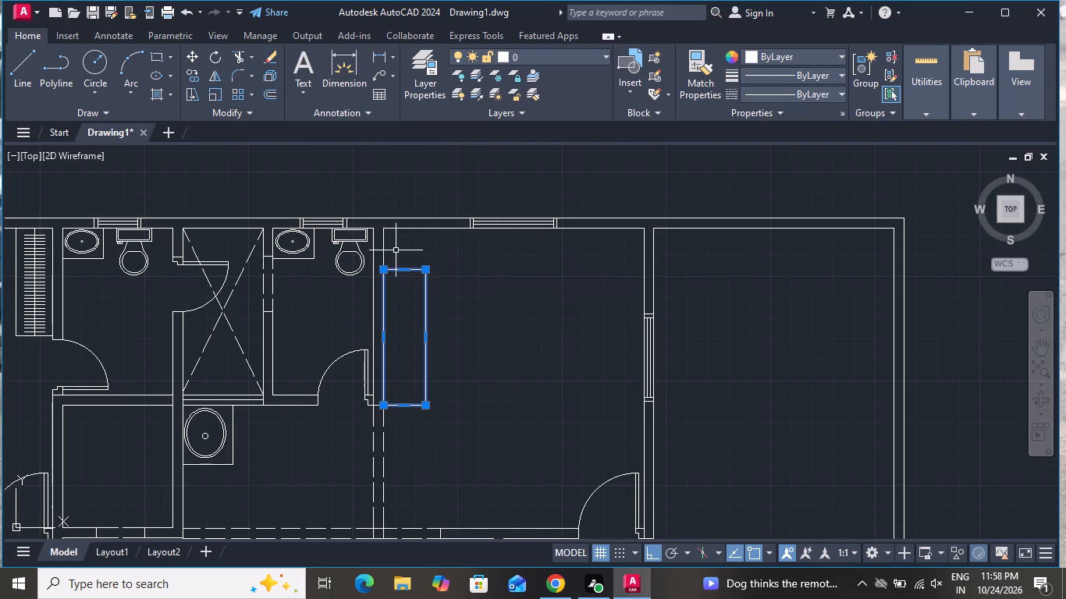
click(192, 59)
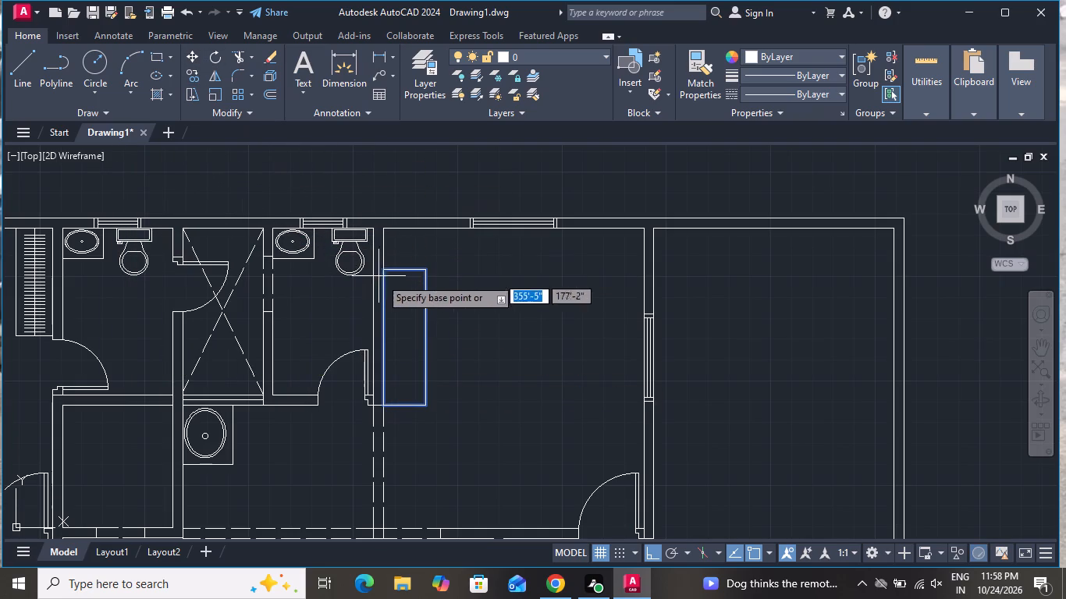
click(425, 330)
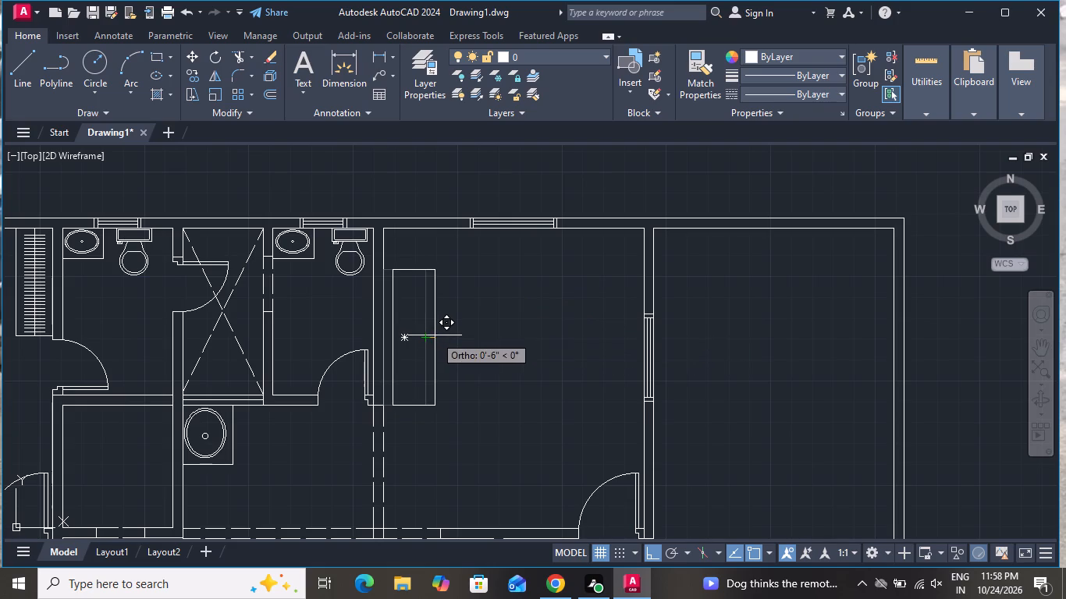
click(435, 336)
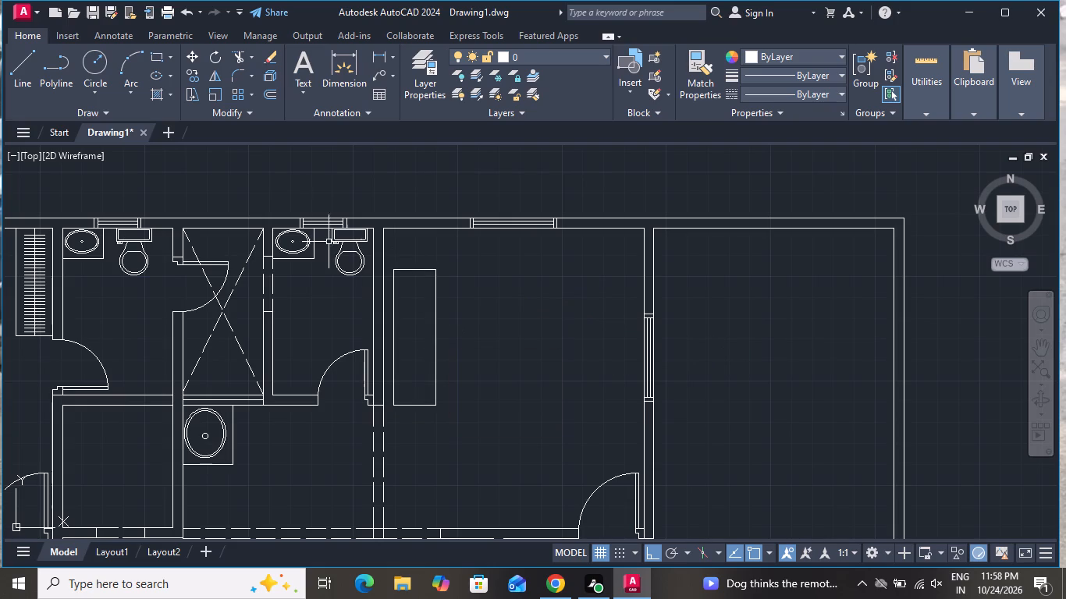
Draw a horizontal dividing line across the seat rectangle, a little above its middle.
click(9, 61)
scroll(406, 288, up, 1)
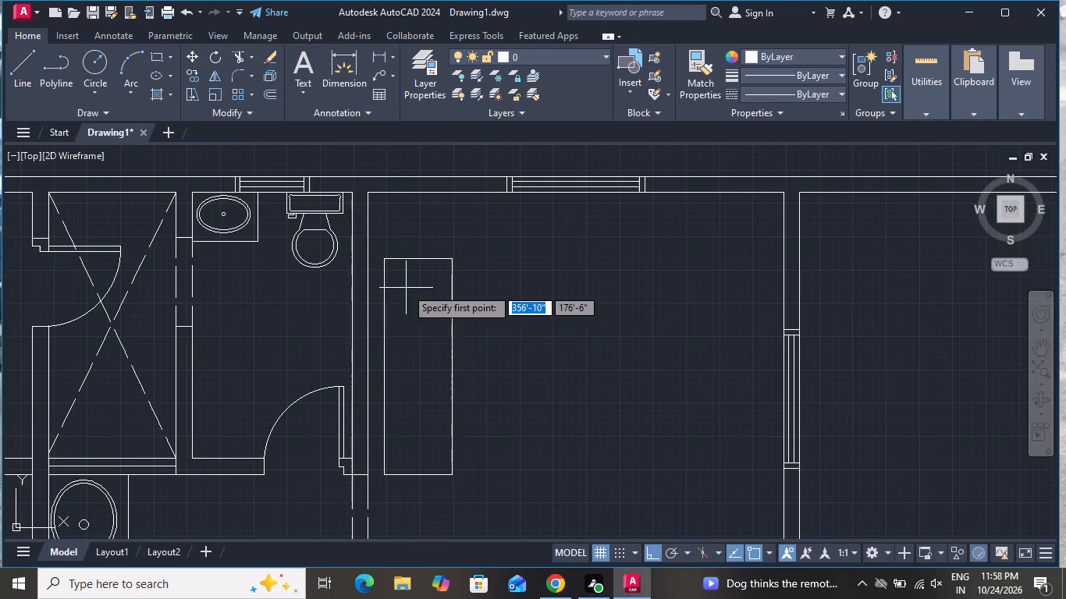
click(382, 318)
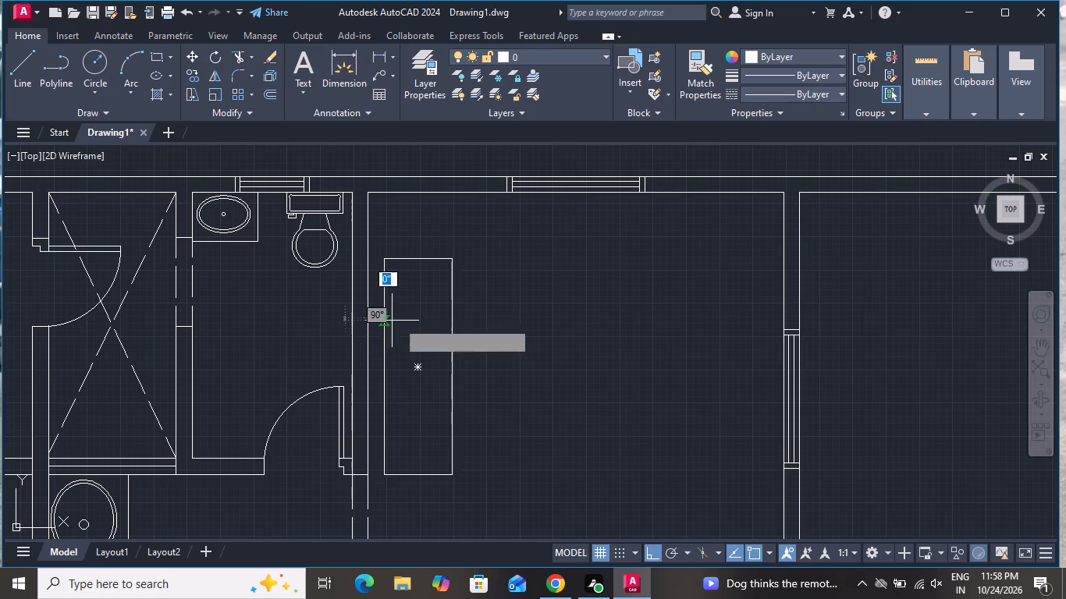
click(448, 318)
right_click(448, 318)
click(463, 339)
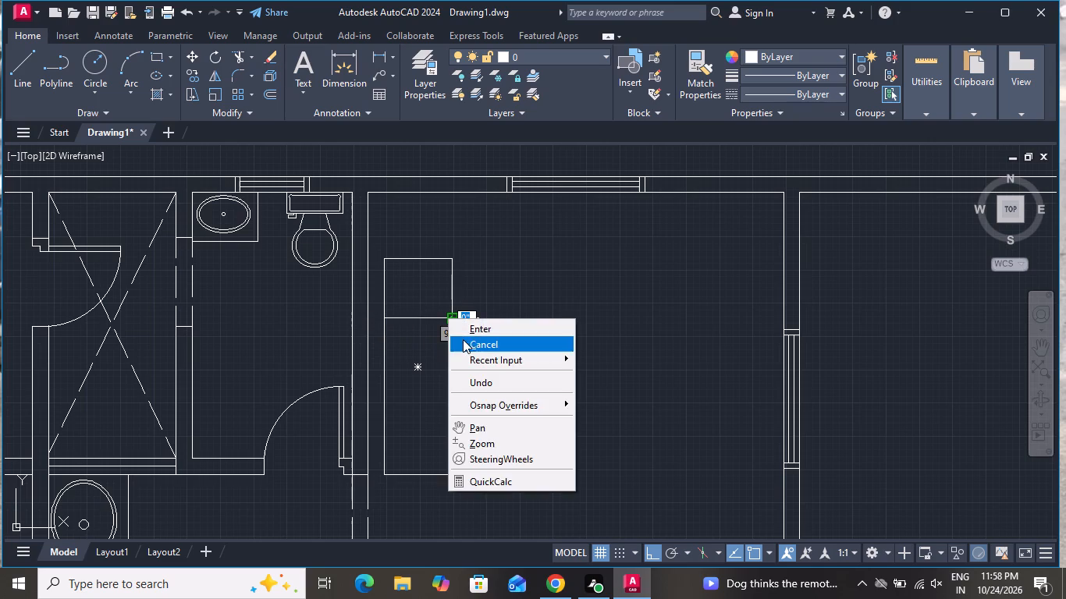
Draw a horizontal dividing line about 2'-1" long across the lower third of the seat rectangle.
click(23, 66)
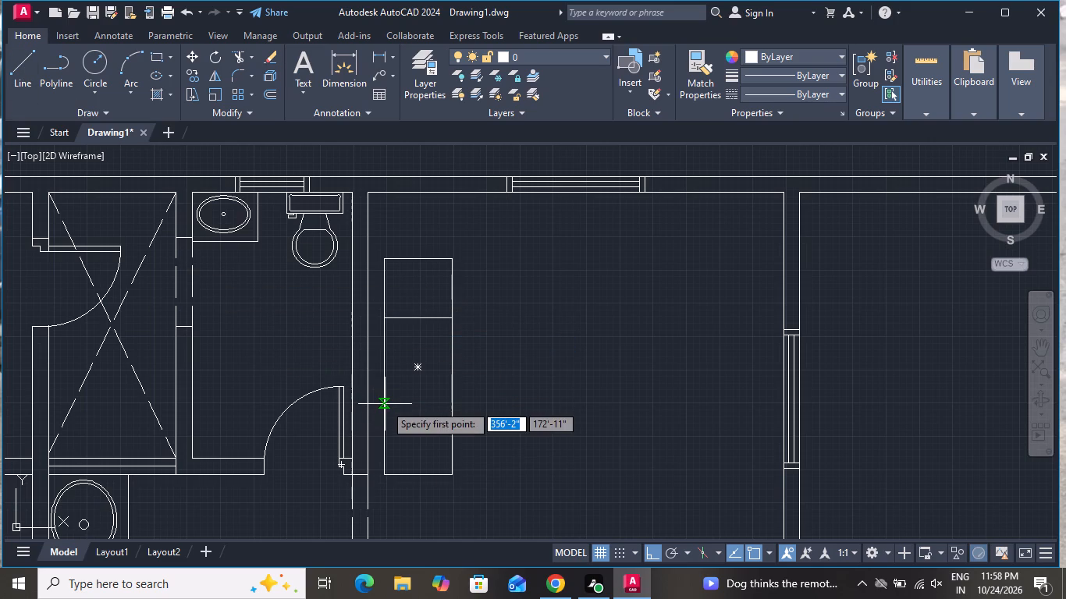
click(385, 404)
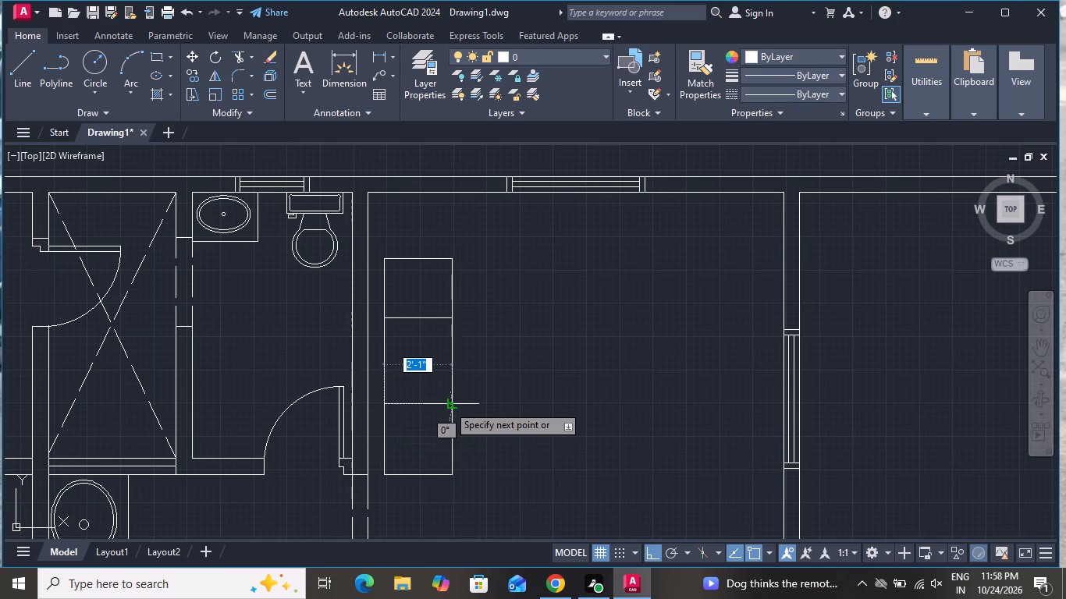
click(448, 405)
right_click(448, 405)
click(477, 264)
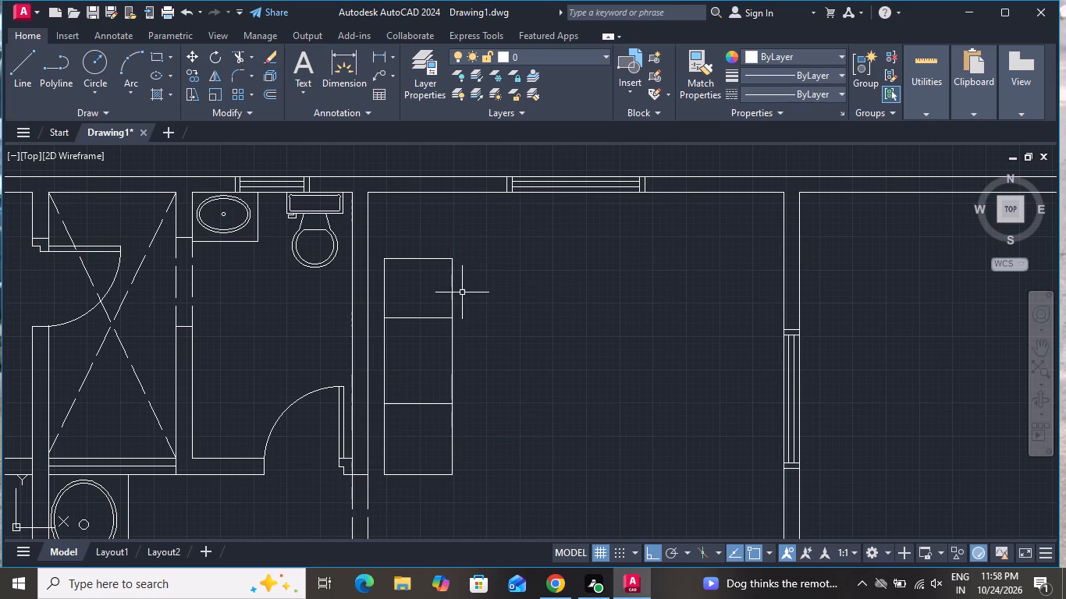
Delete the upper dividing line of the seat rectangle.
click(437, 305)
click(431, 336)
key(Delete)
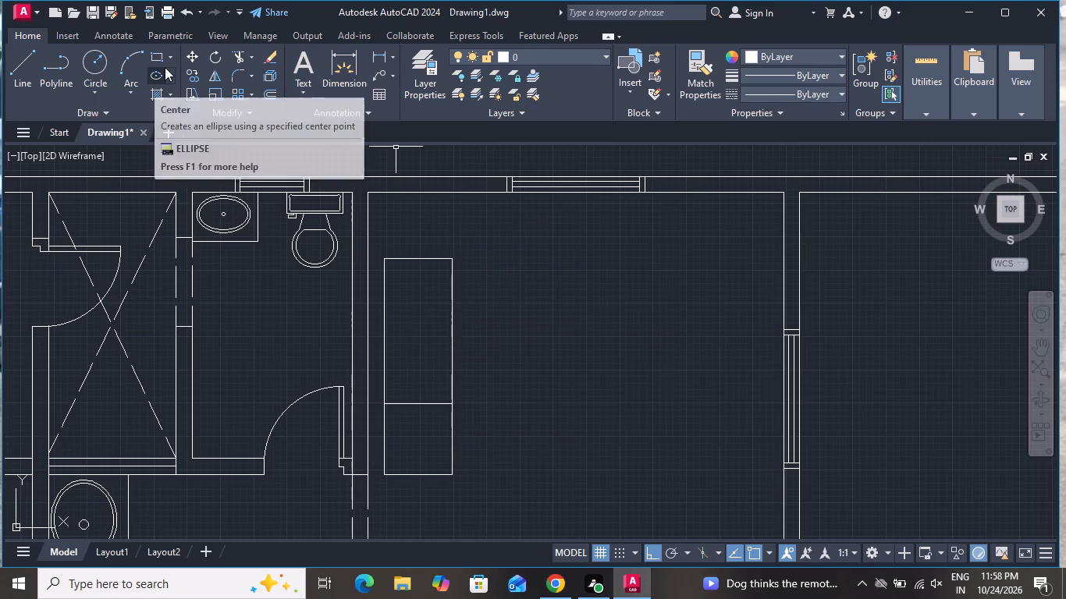
Draw an upper horizontal dividing line about 2'-1" long across the seat rectangle, marking off three seat cushions.
click(17, 70)
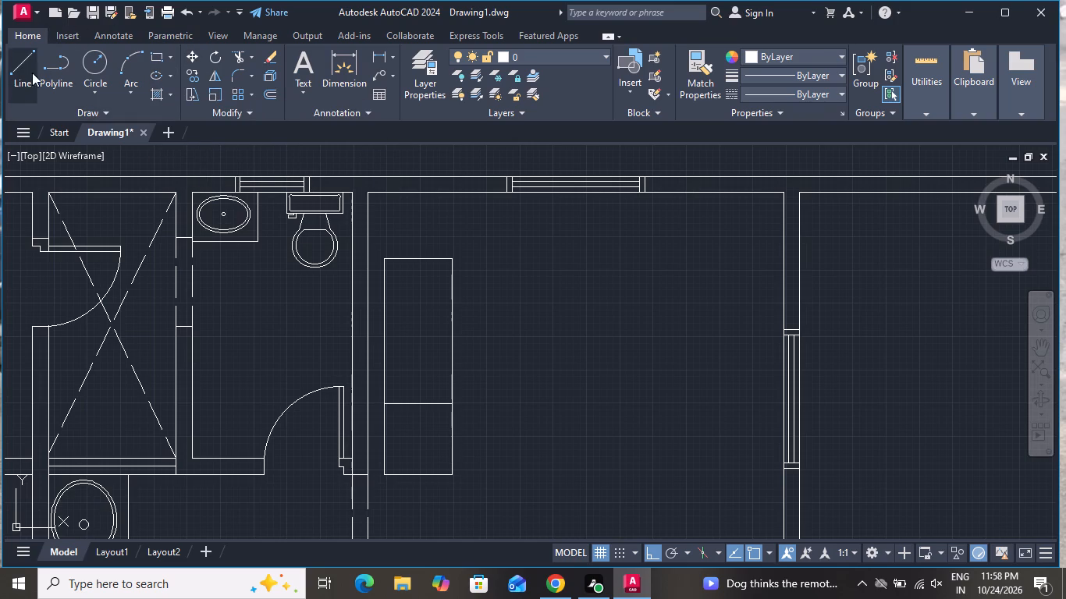
click(385, 322)
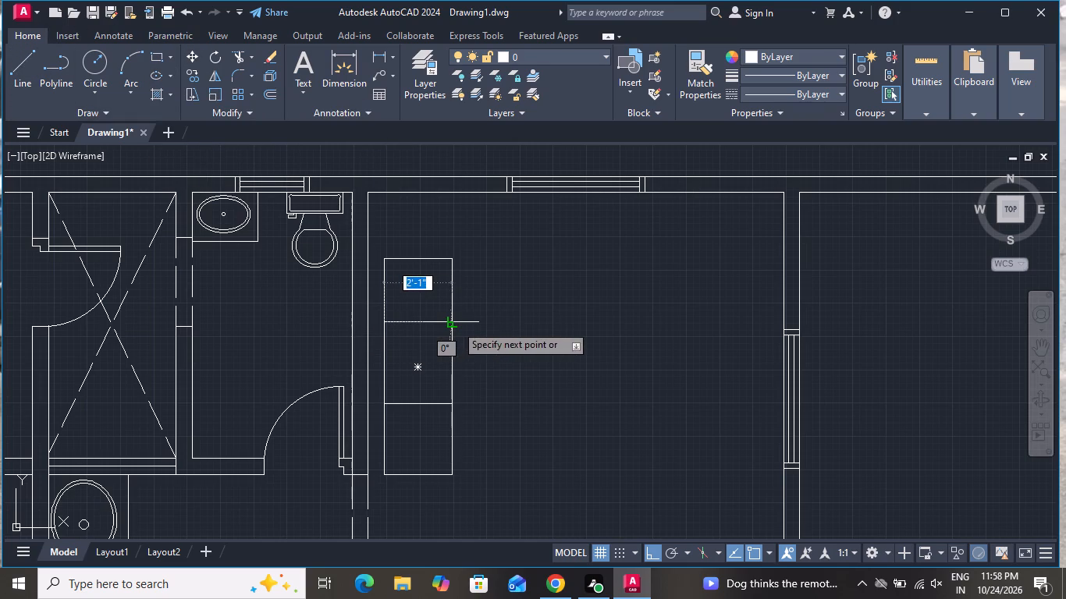
click(456, 324)
right_click(456, 324)
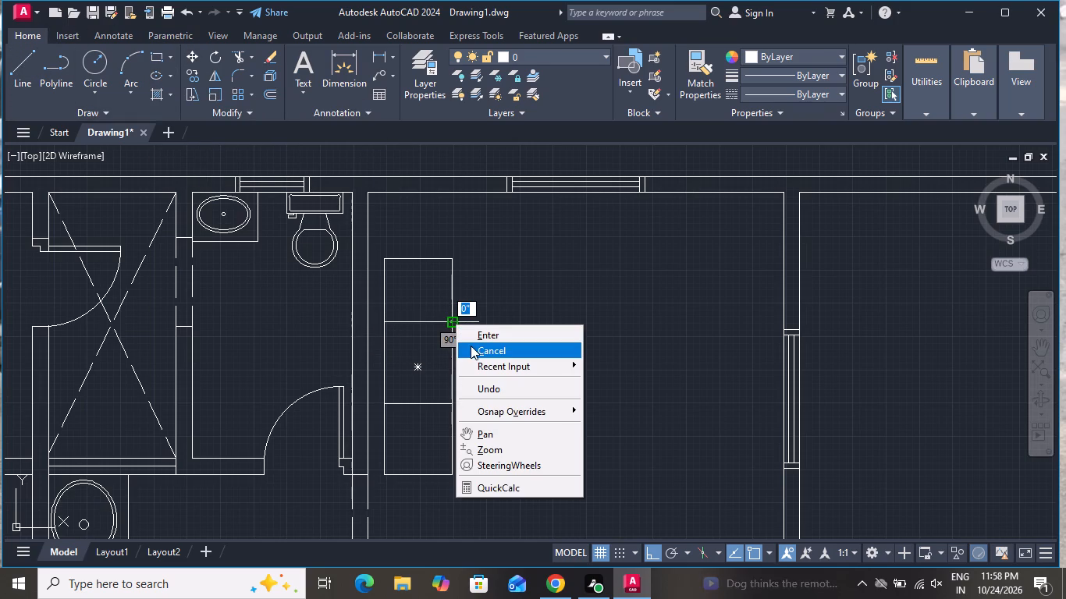
click(471, 346)
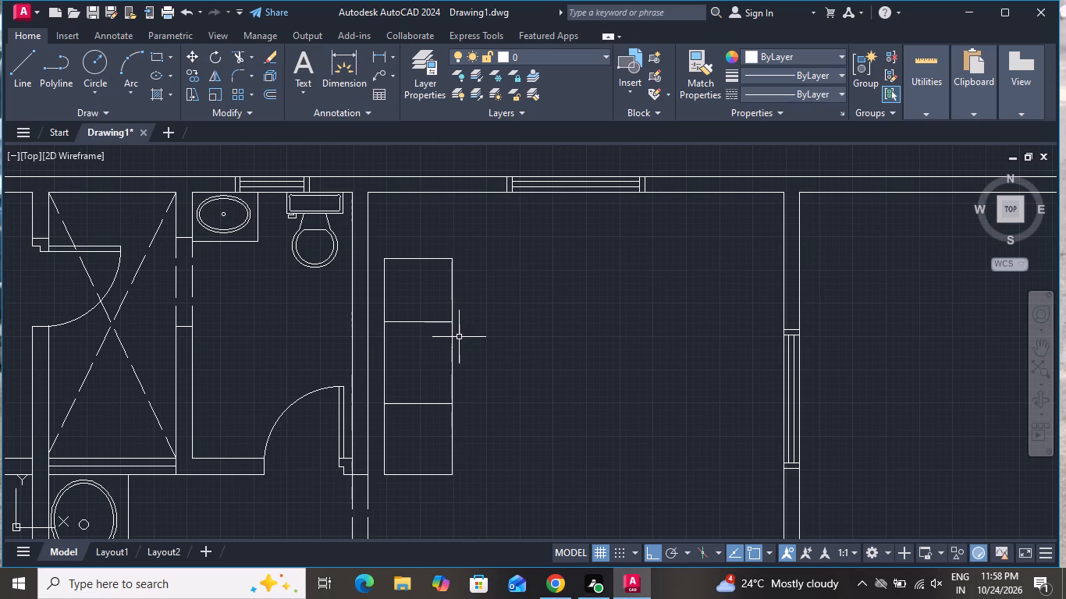
Move the seat rectangle with its two dividing lines horizontally a little farther from the toilet wall, leaving space for a backrest.
click(464, 232)
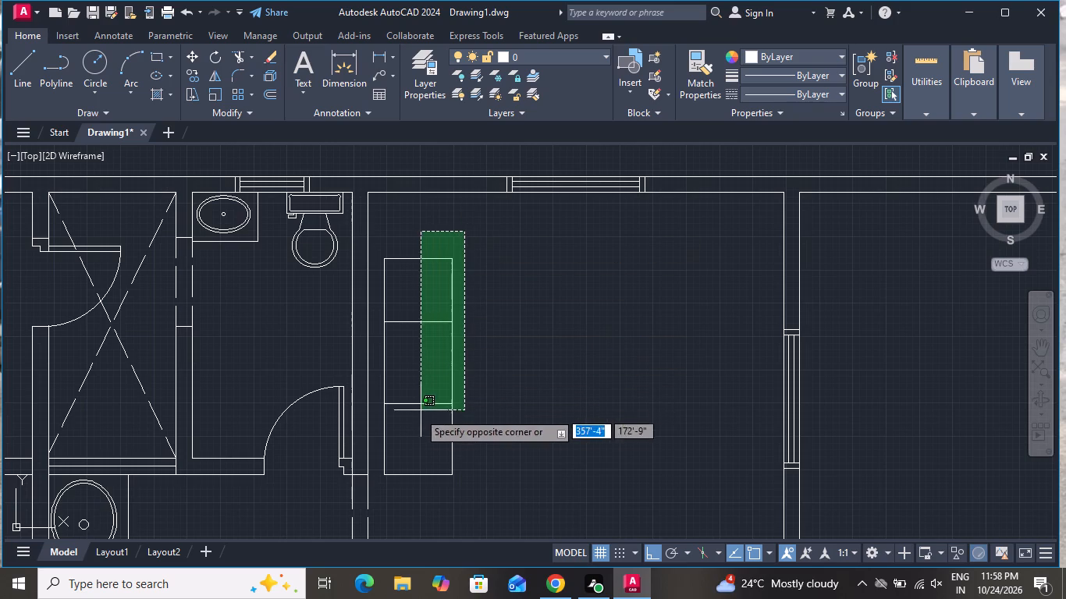
click(379, 483)
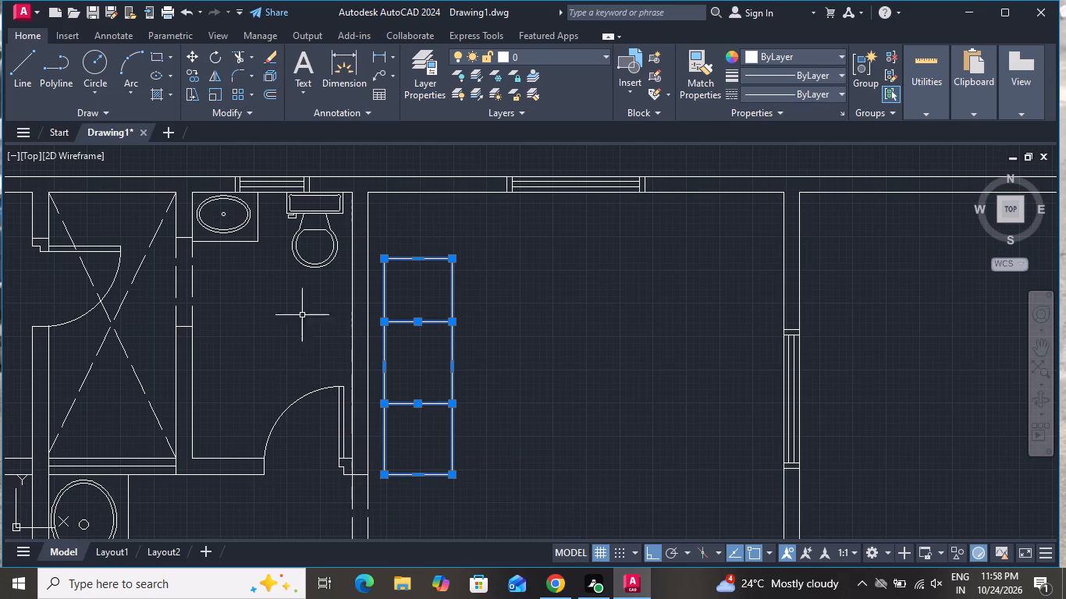
click(187, 57)
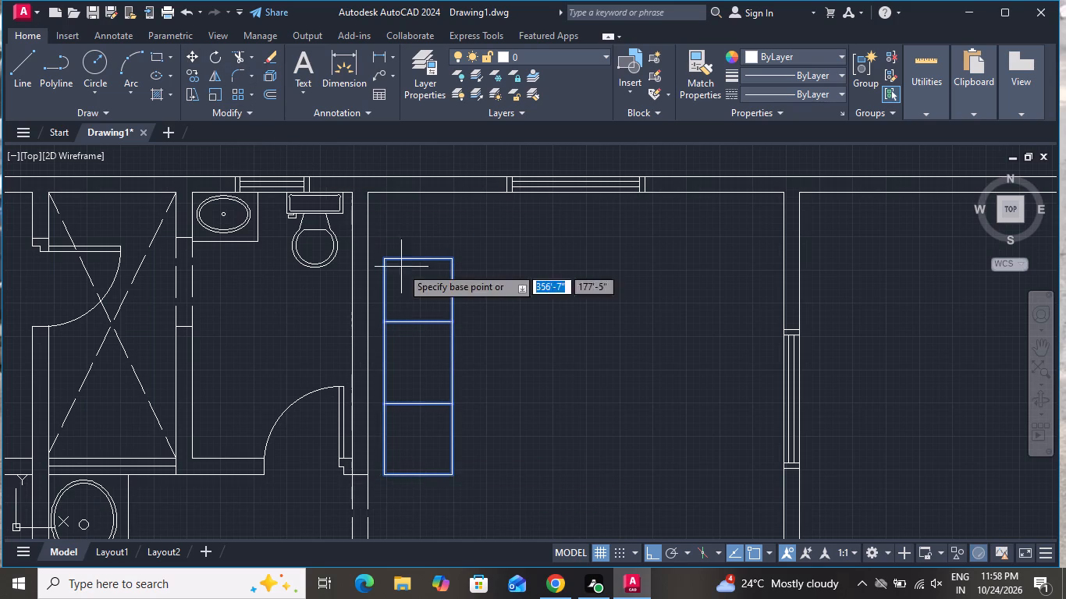
click(416, 370)
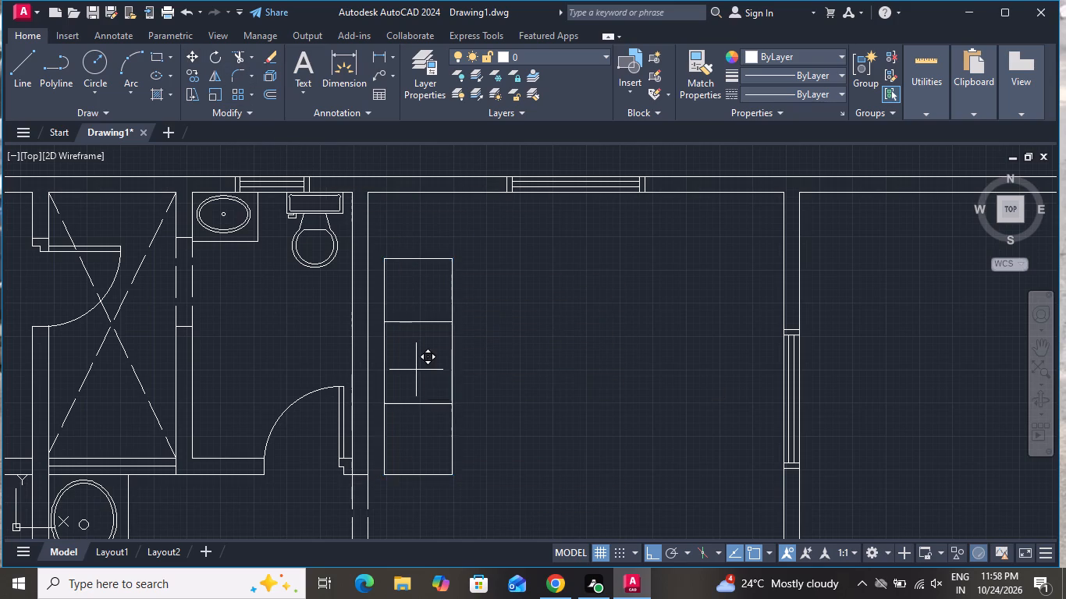
click(438, 374)
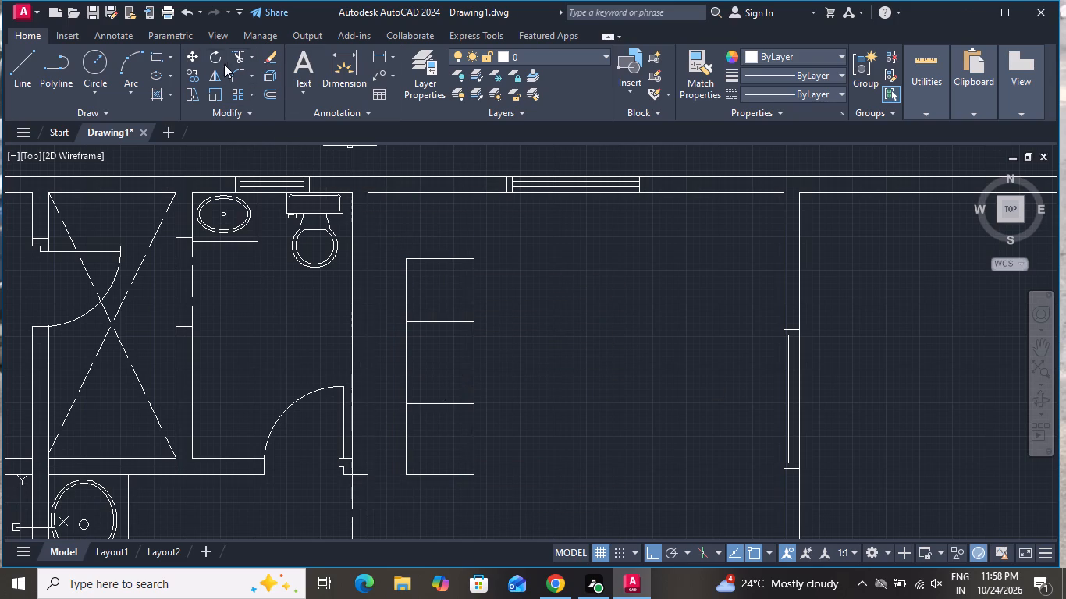
Draw a backrest rectangle about 6" wide and 6'-9" long along the wall side of the sofa seats.
click(154, 58)
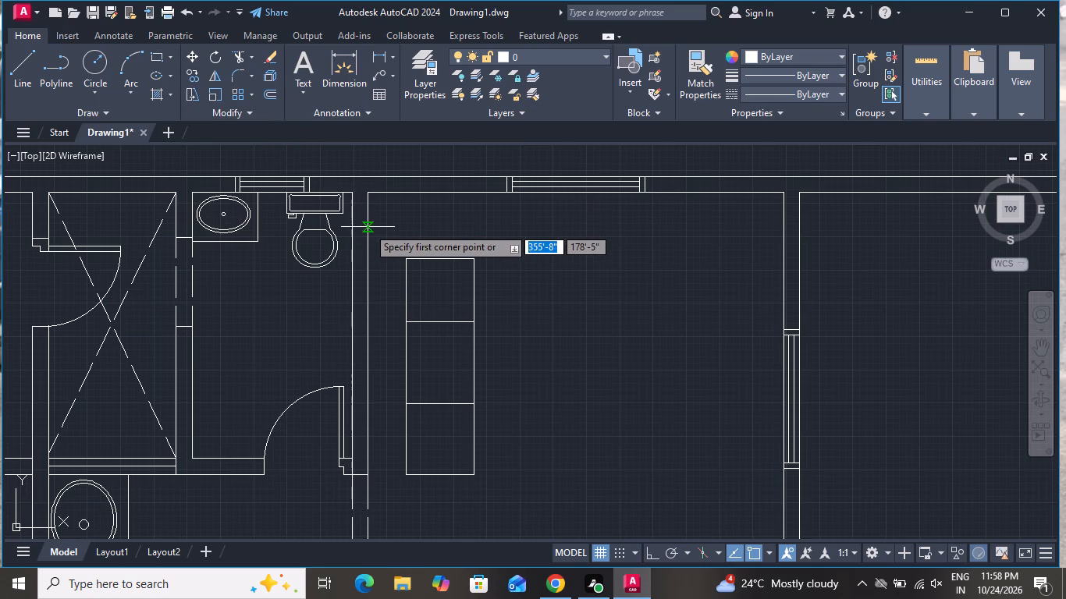
click(410, 258)
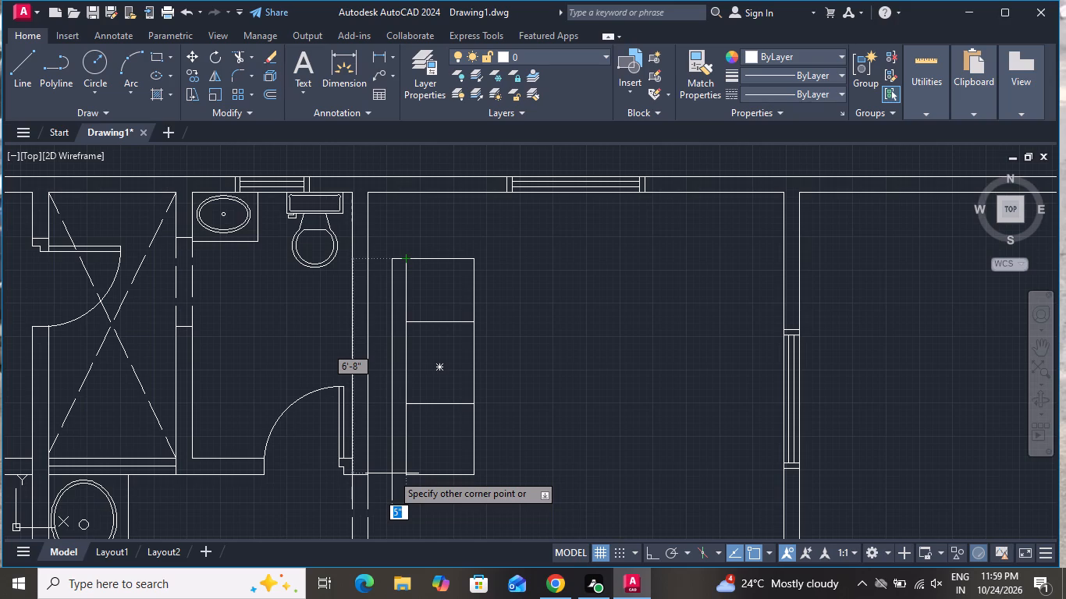
scroll(392, 473, up, 3)
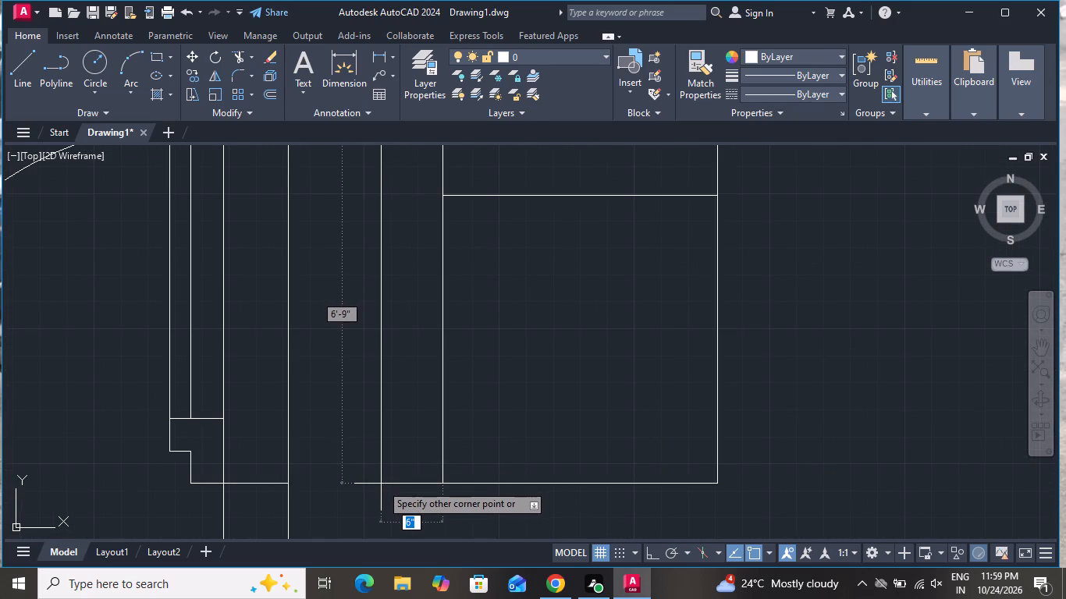
click(381, 484)
Draw a thin armrest rectangle across the sofa's upper end, spanning the full width of backrest and seat.
scroll(393, 478, down, 3)
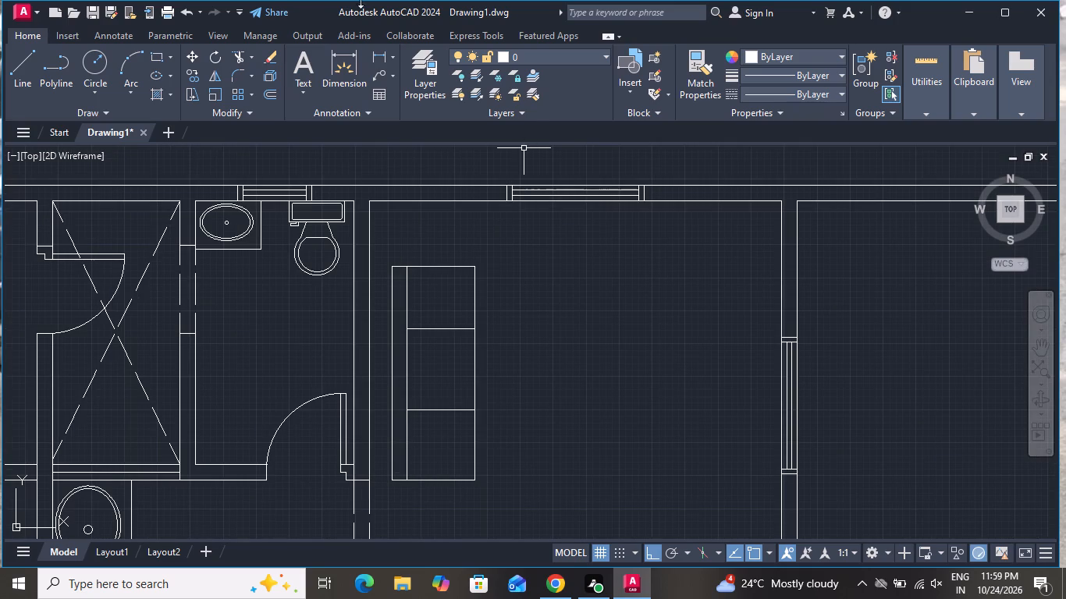
click(163, 53)
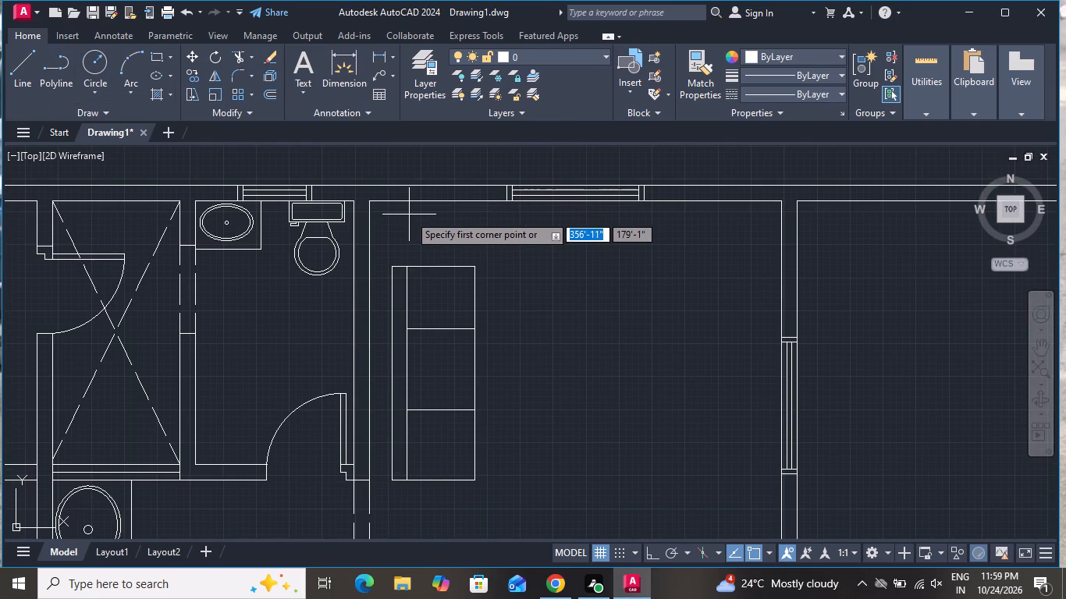
scroll(416, 224, up, 2)
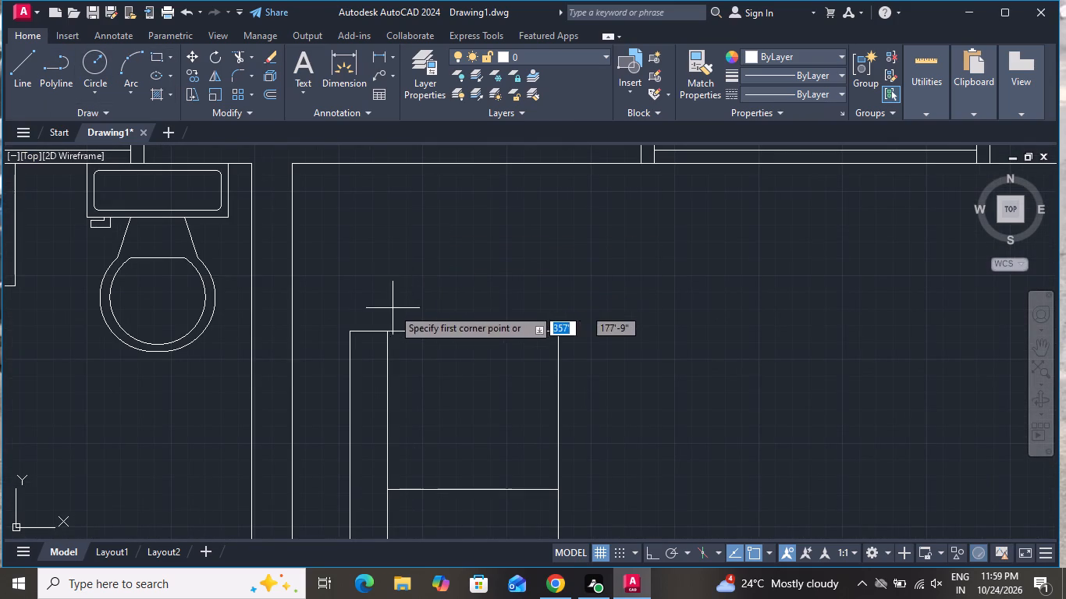
click(352, 331)
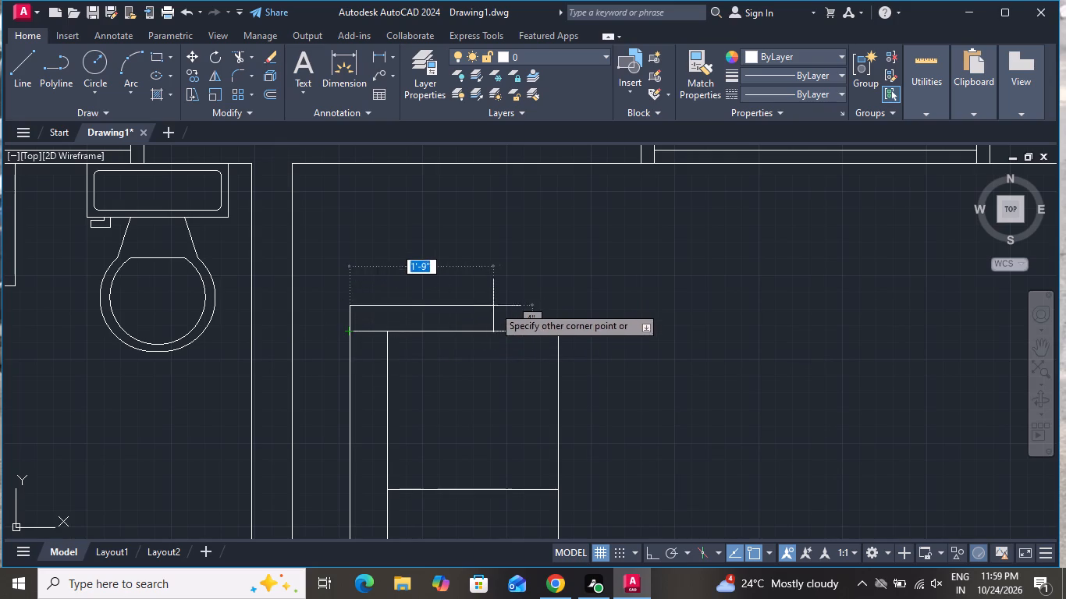
click(557, 301)
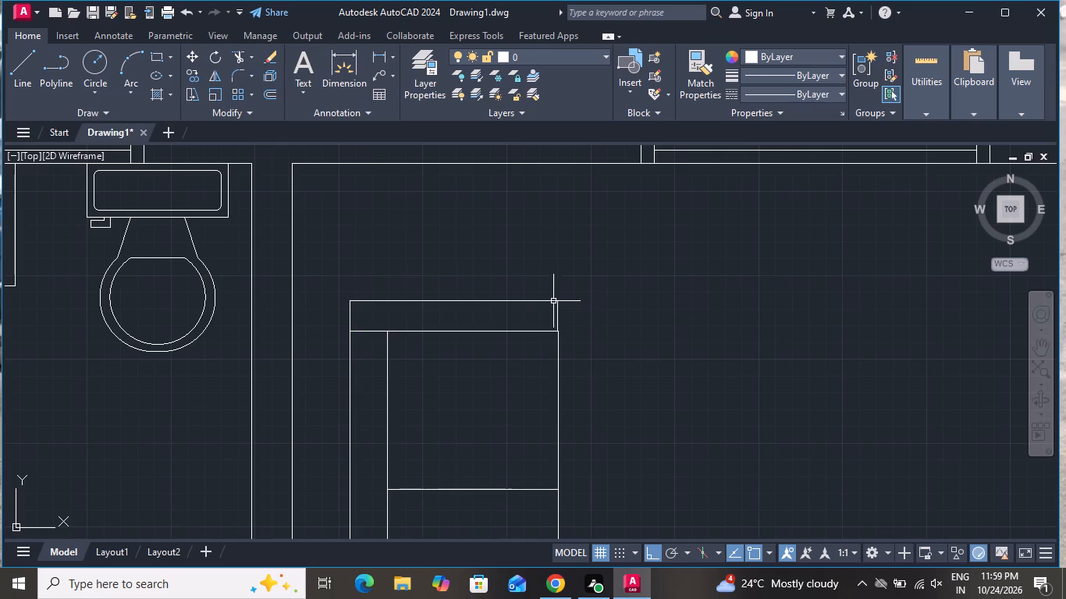
Copy the upper armrest rectangle 7'-2" straight down to the sofa's lower end.
click(549, 300)
click(196, 75)
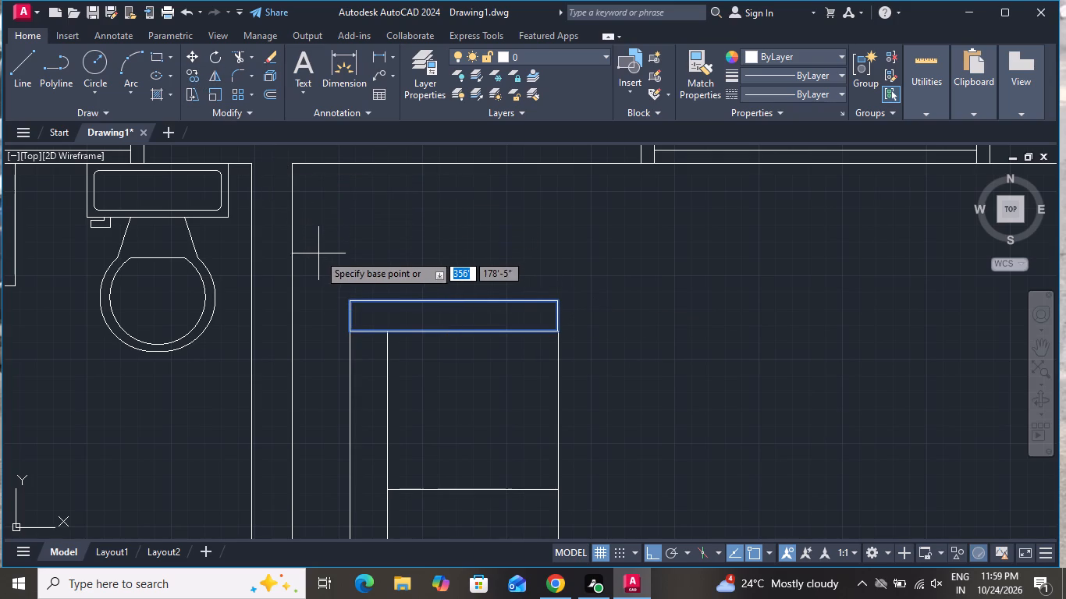
click(344, 333)
scroll(376, 290, down, 3)
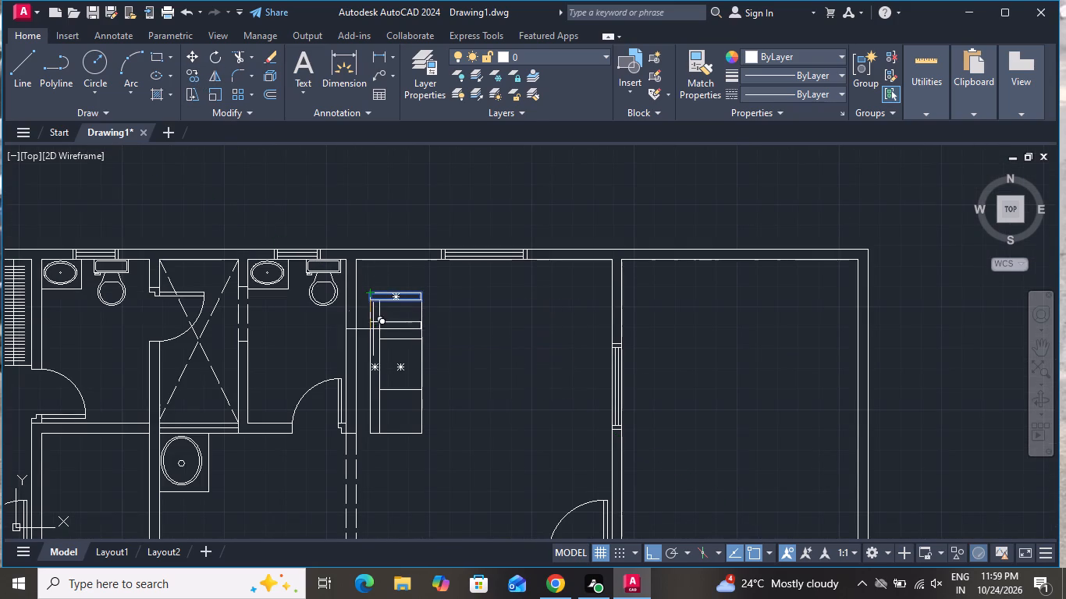
scroll(368, 419, up, 4)
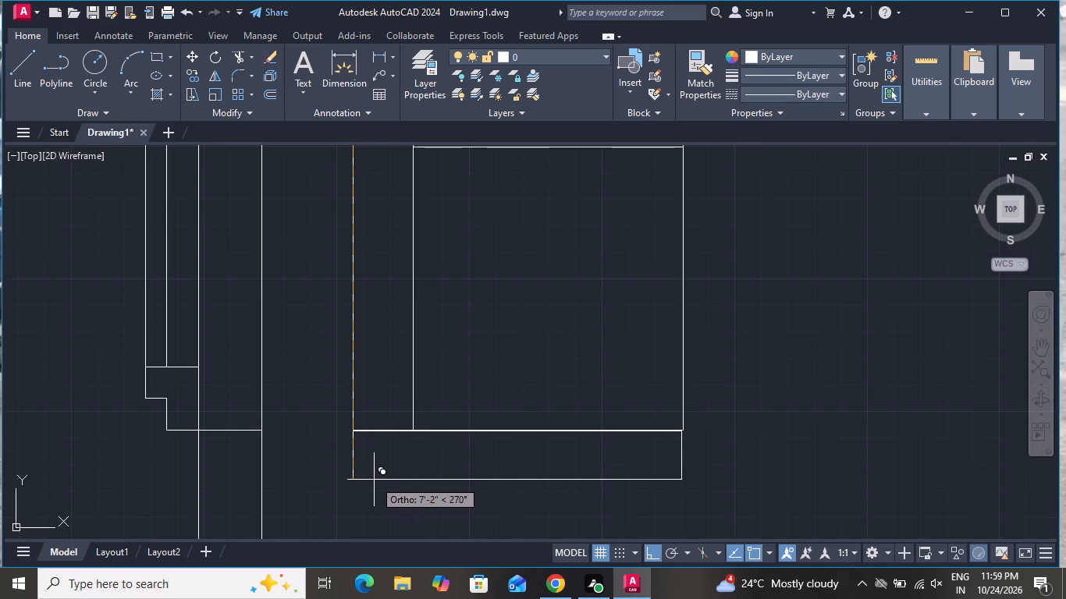
click(374, 480)
right_click(418, 327)
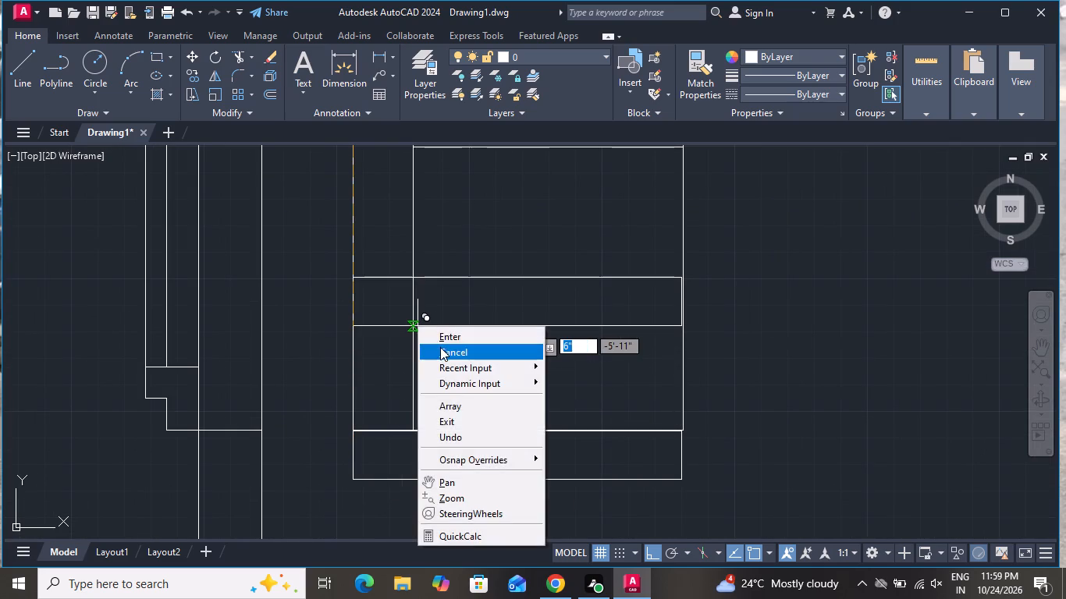
click(440, 347)
Draw a three-point arc bulging outward between the two front corners of the lower armrest.
click(123, 66)
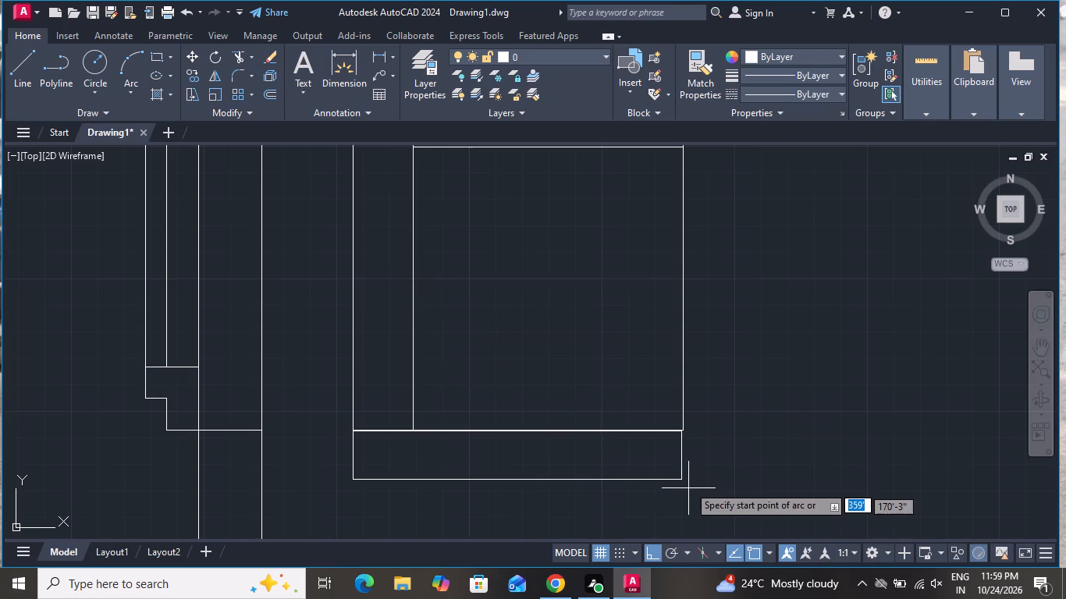
scroll(693, 450, up, 2)
click(663, 406)
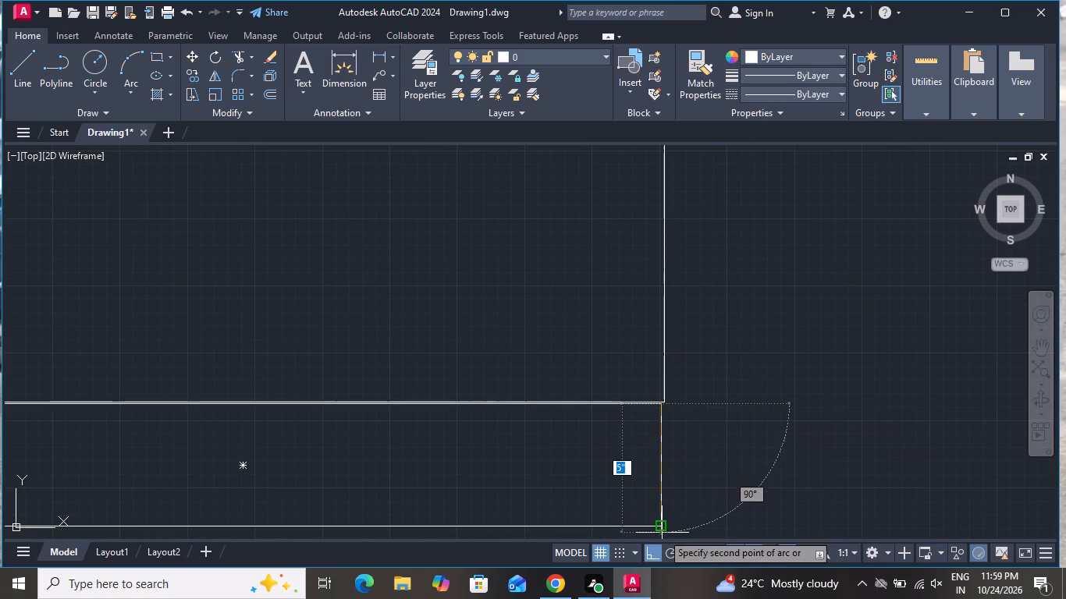
click(662, 533)
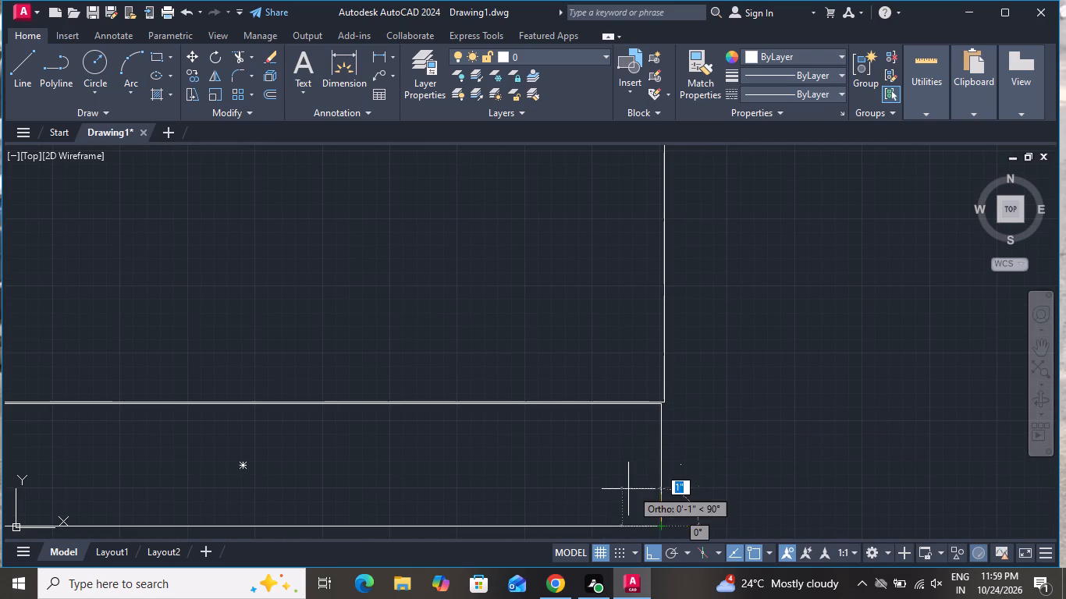
click(611, 488)
scroll(681, 431, down, 5)
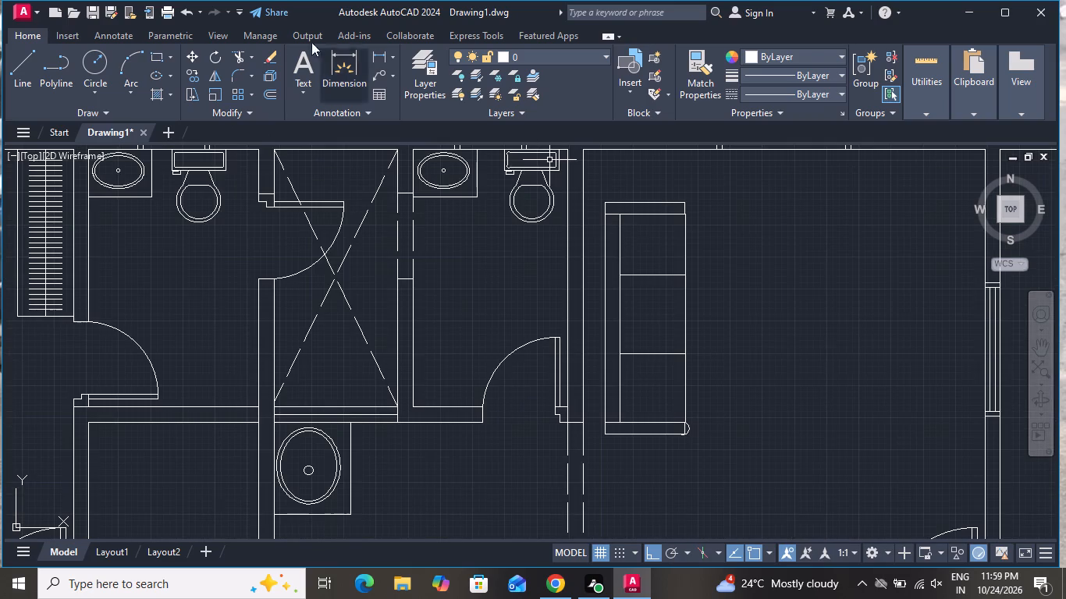
Draw a three-point arc bulging outward between the two front corners of the upper armrest.
click(124, 59)
scroll(318, 268, down, 1)
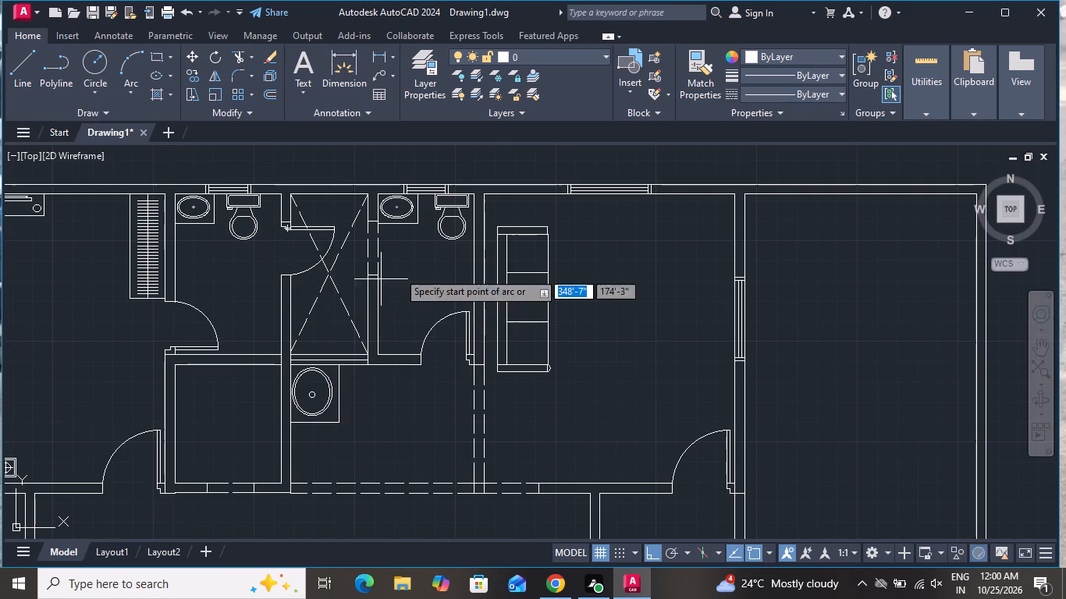
scroll(555, 229, up, 3)
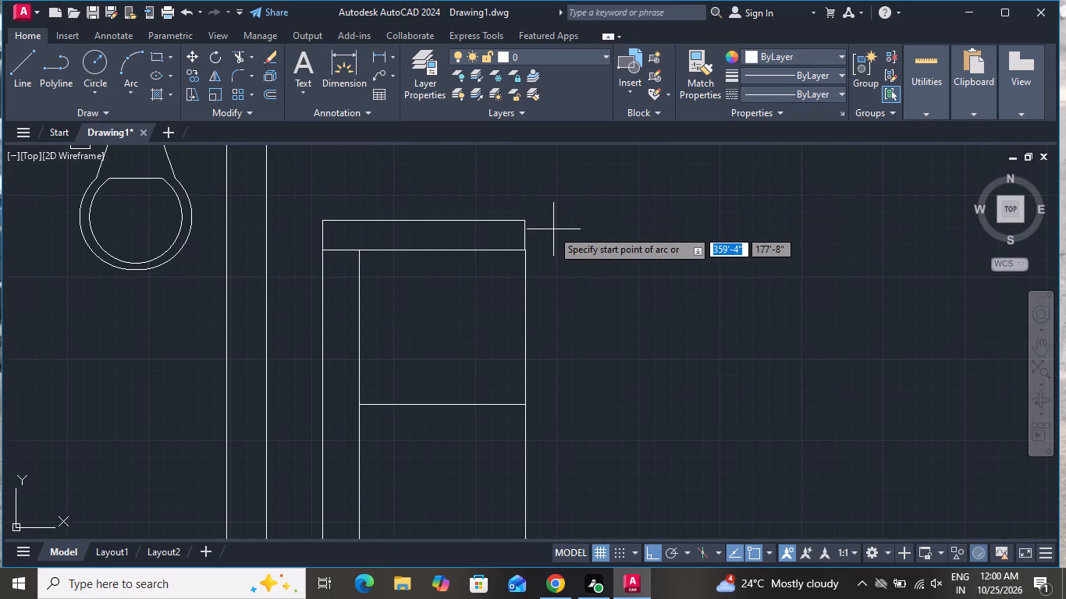
scroll(520, 226, up, 2)
click(528, 214)
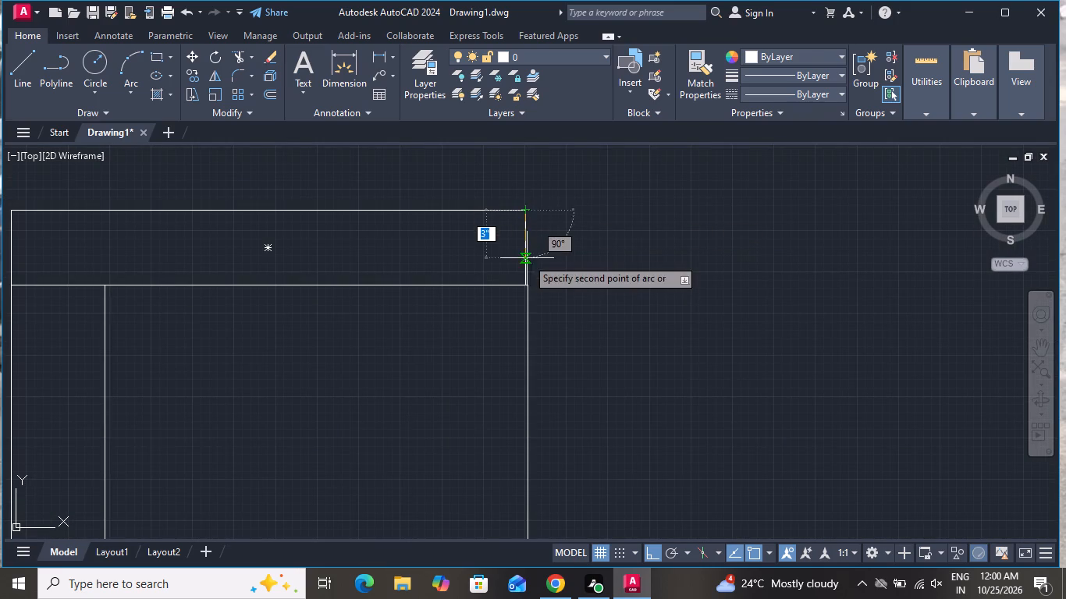
click(527, 285)
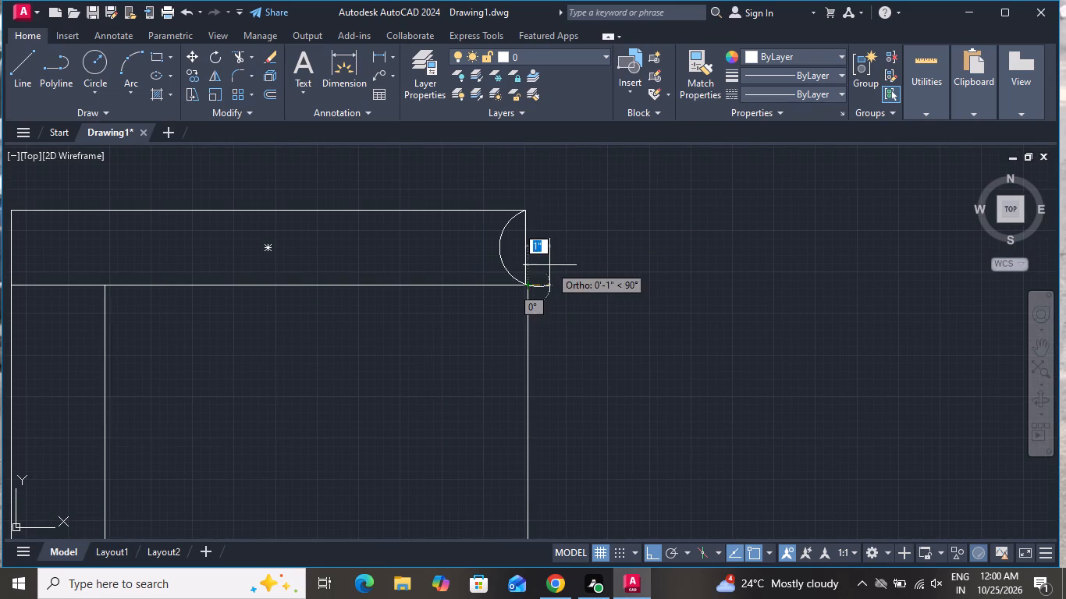
click(506, 280)
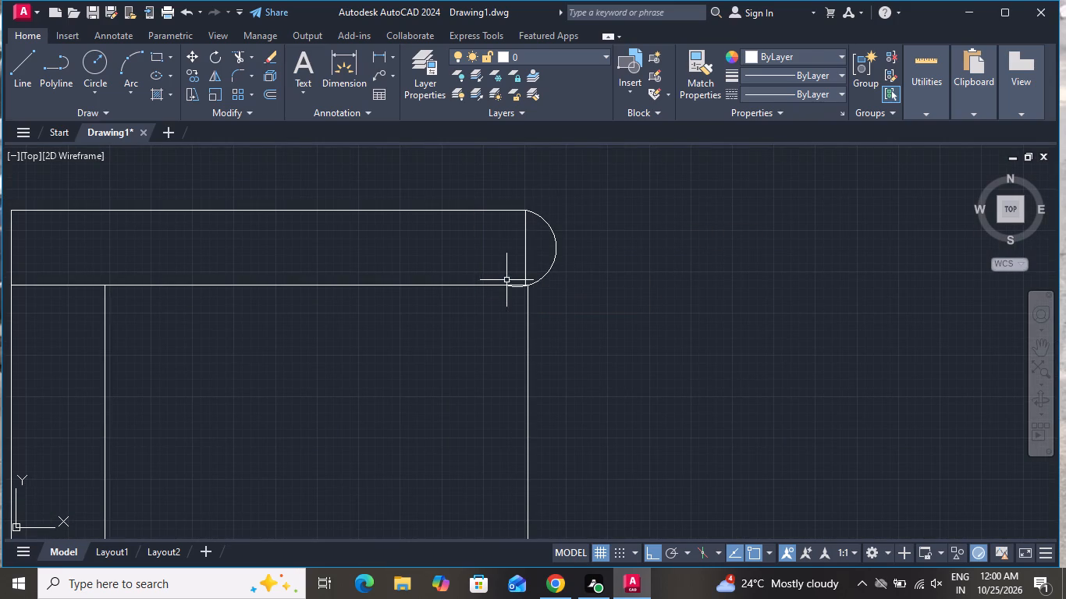
Trim the arc's stray tail and the straight front edge from the upper armrest, leaving a rounded end.
click(240, 47)
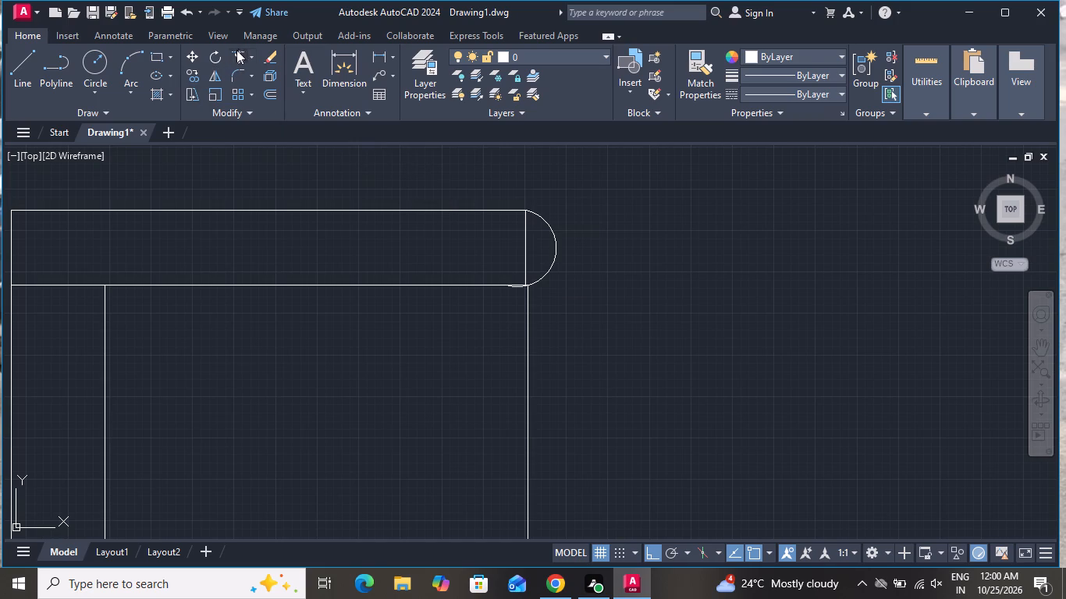
click(238, 54)
scroll(499, 279, up, 3)
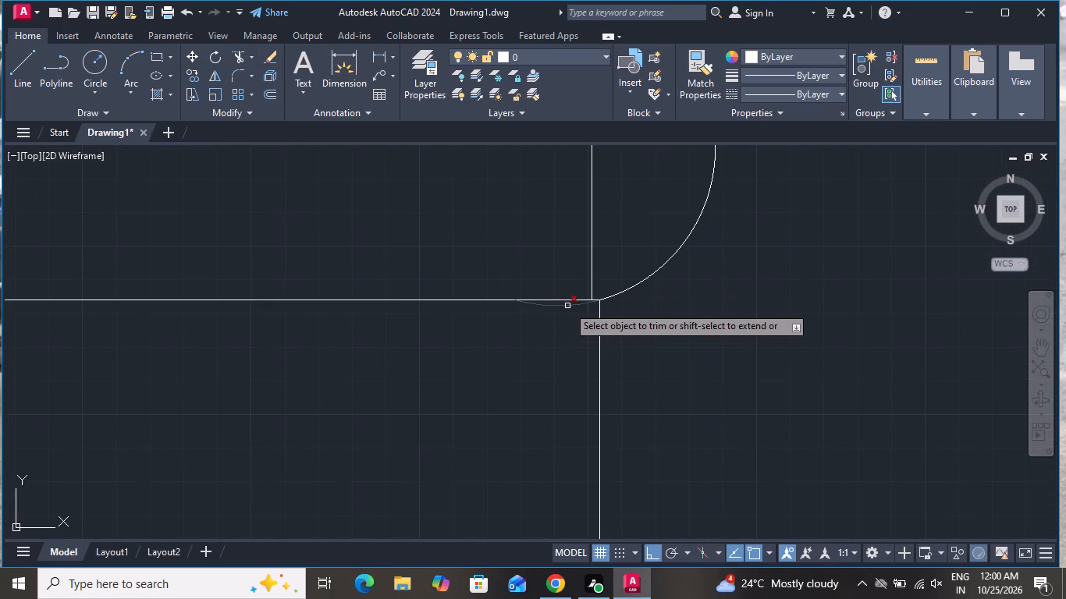
click(567, 304)
scroll(536, 344, down, 6)
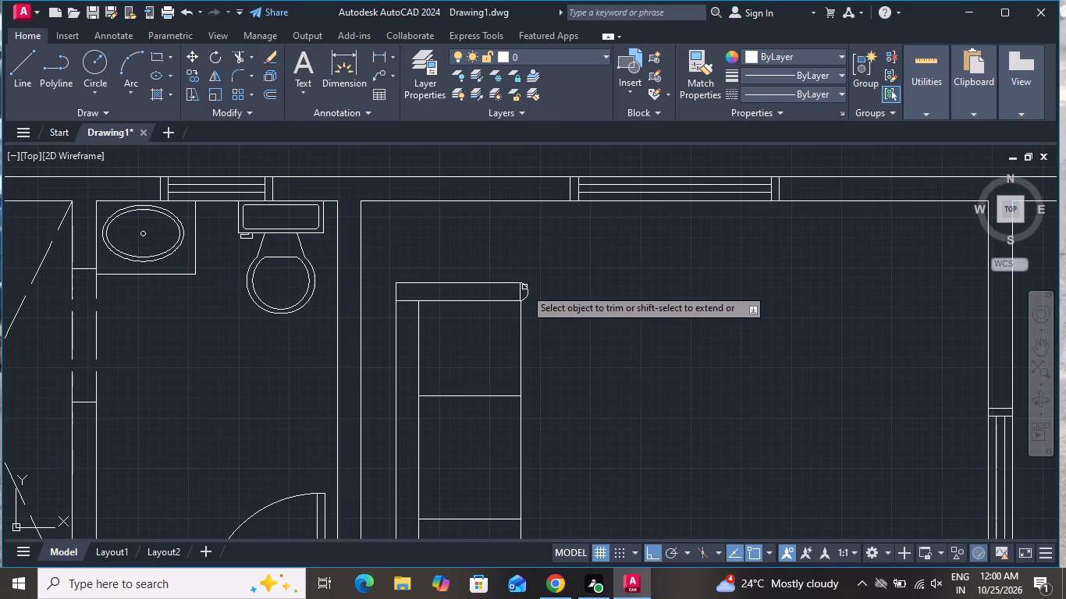
click(521, 290)
Trim the arc's stray tail and the straight front edge from the lower armrest, leaving a rounded end.
scroll(437, 289, down, 3)
scroll(446, 358, up, 3)
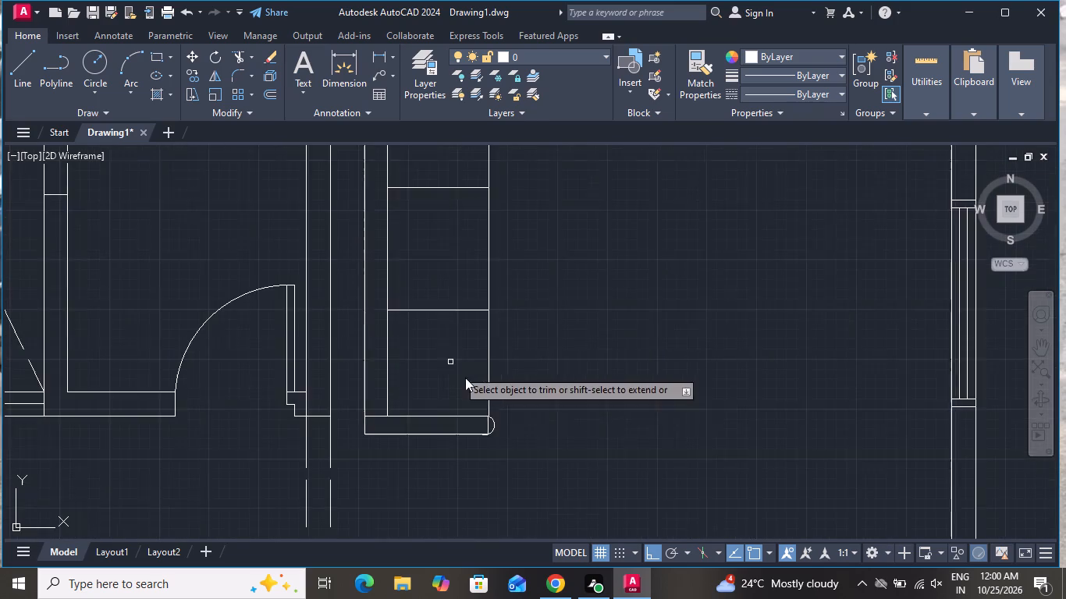
scroll(481, 420, up, 3)
scroll(488, 490, up, 3)
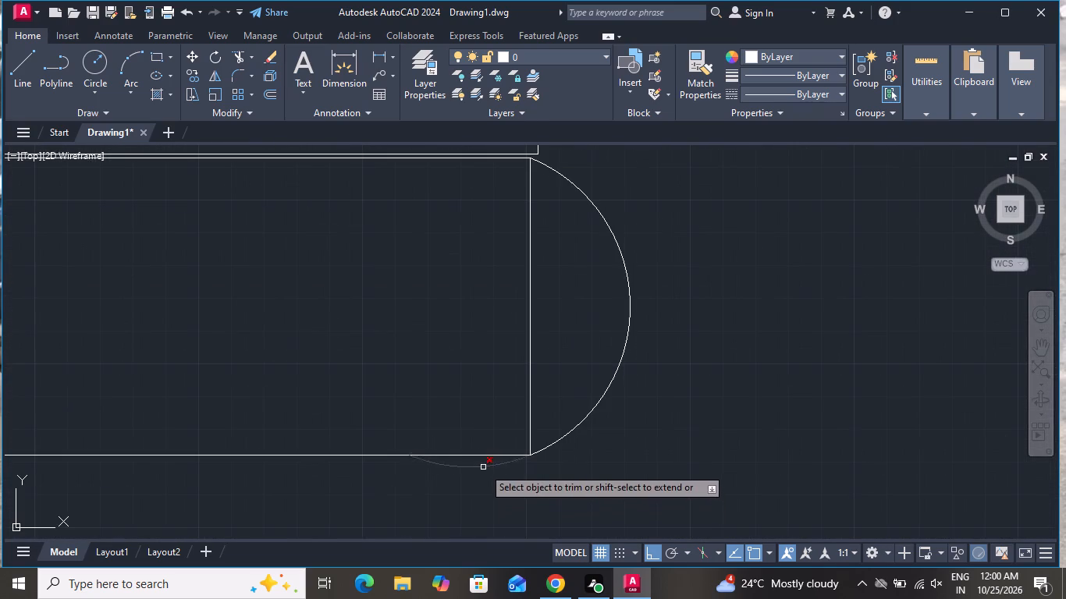
click(483, 467)
click(506, 417)
click(541, 374)
scroll(478, 434, down, 3)
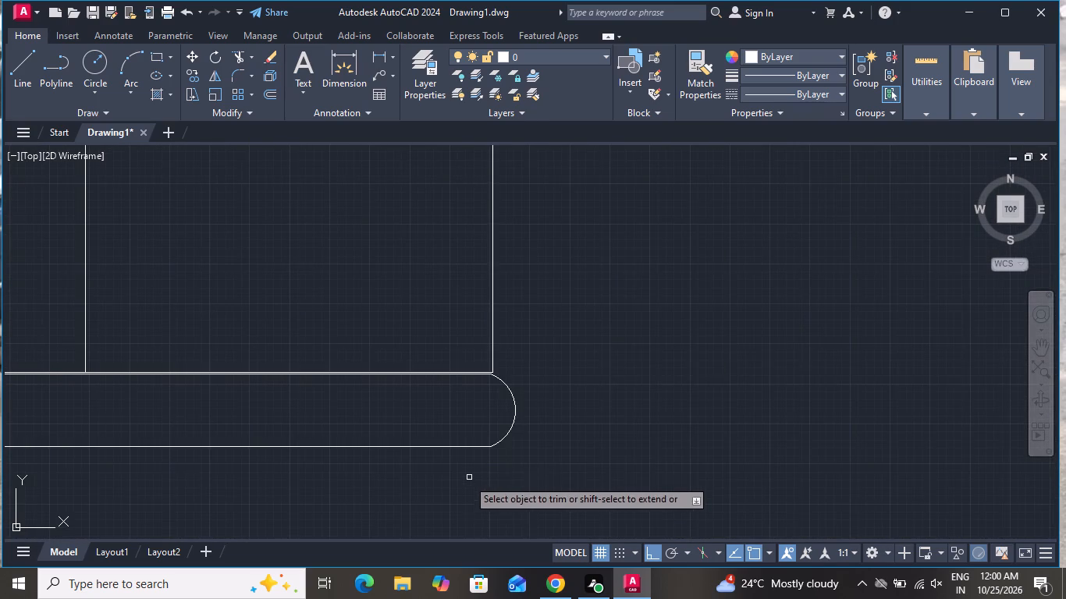
scroll(458, 488, down, 4)
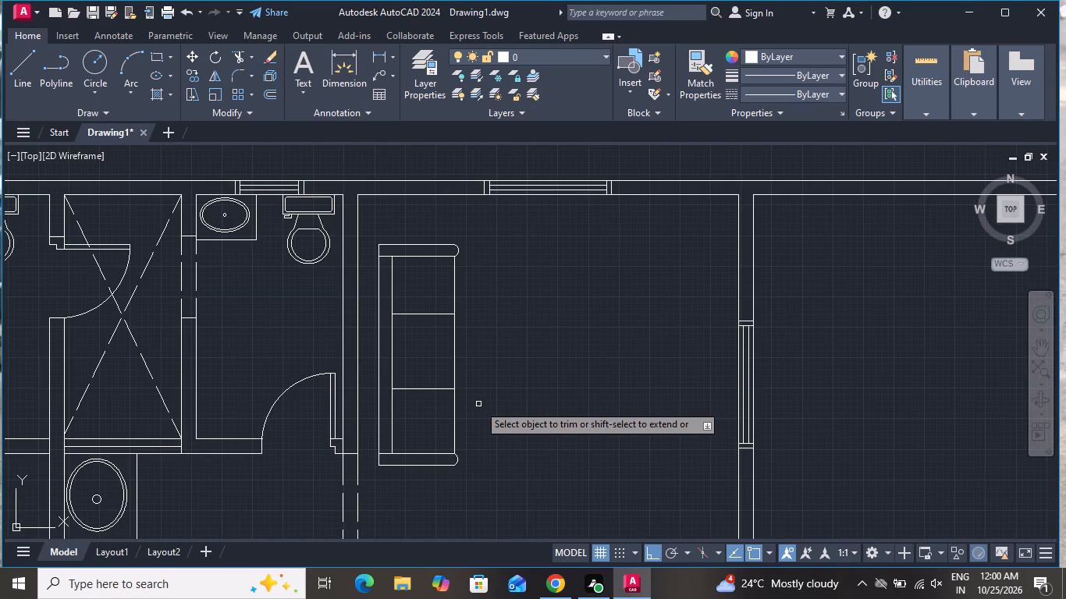
right_click(478, 404)
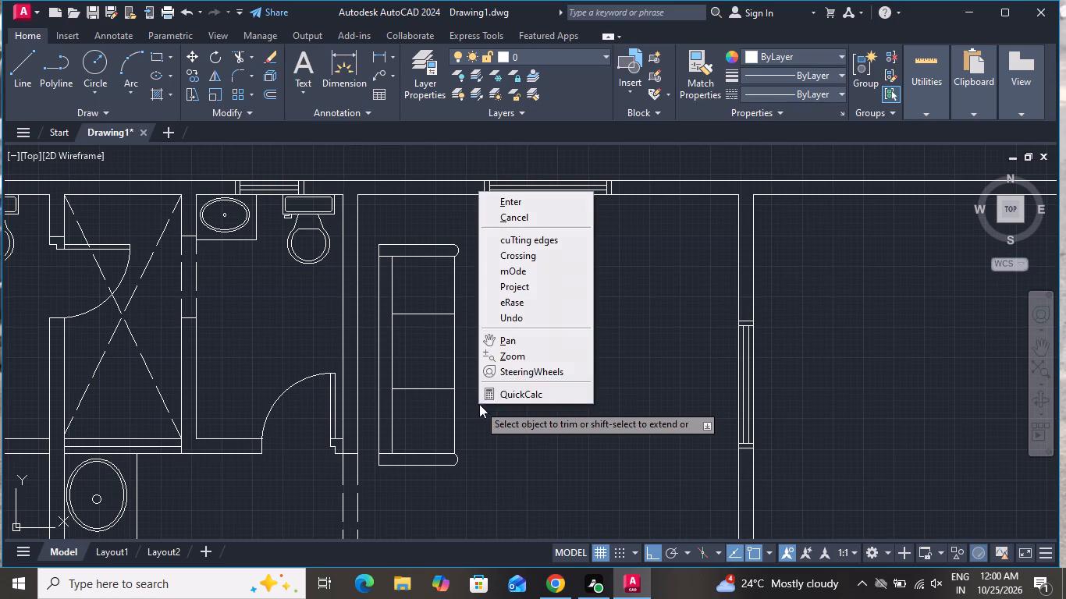
click(509, 220)
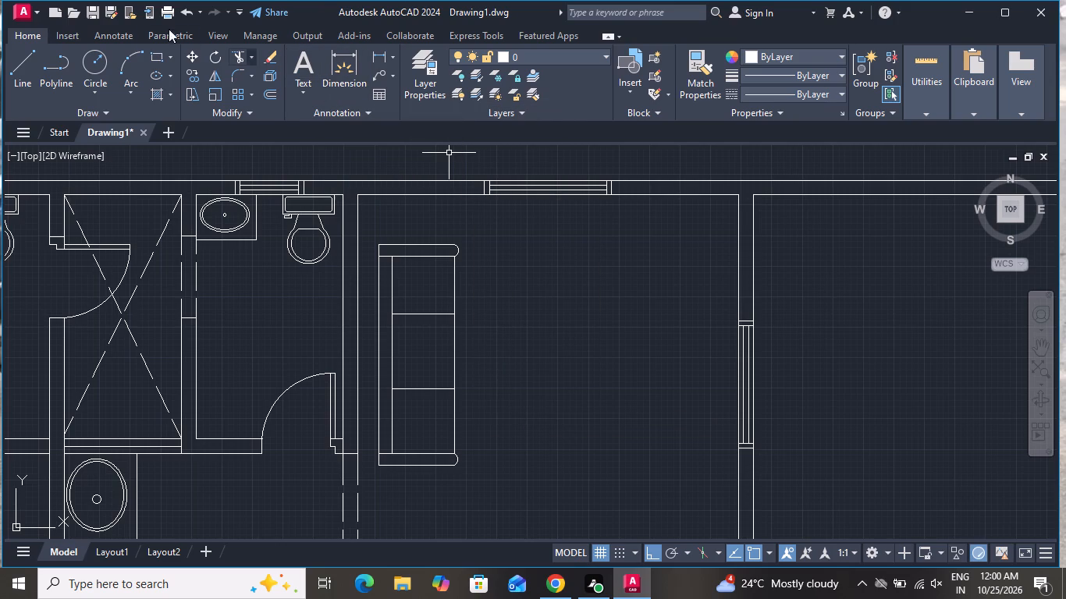
Draw a small, nearly square rectangle about 1' wide in the open floor beside the sofa's upper armrest.
click(156, 56)
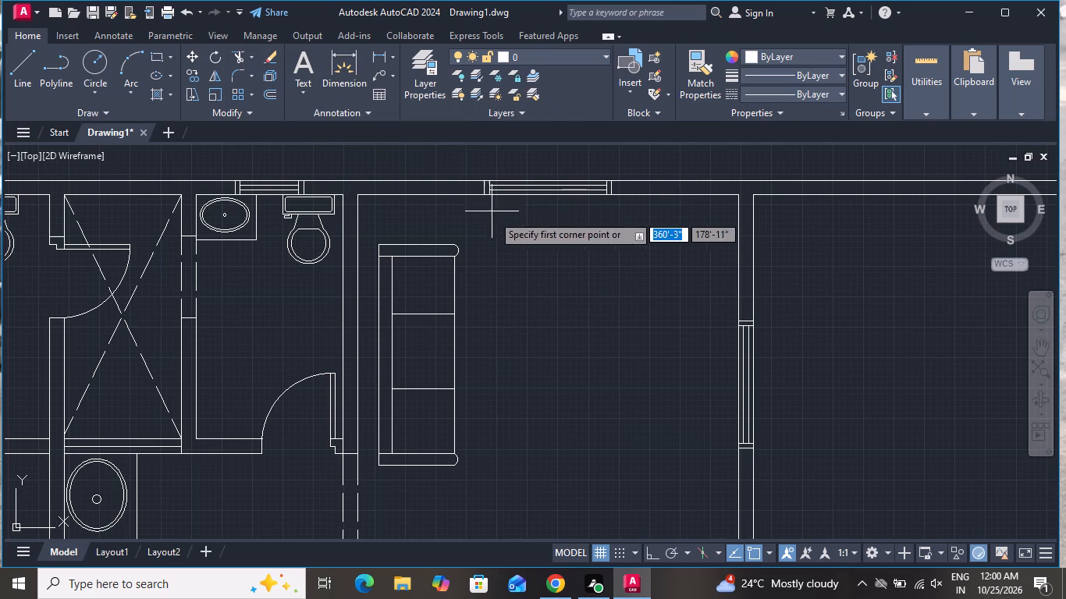
scroll(489, 246, up, 2)
click(488, 251)
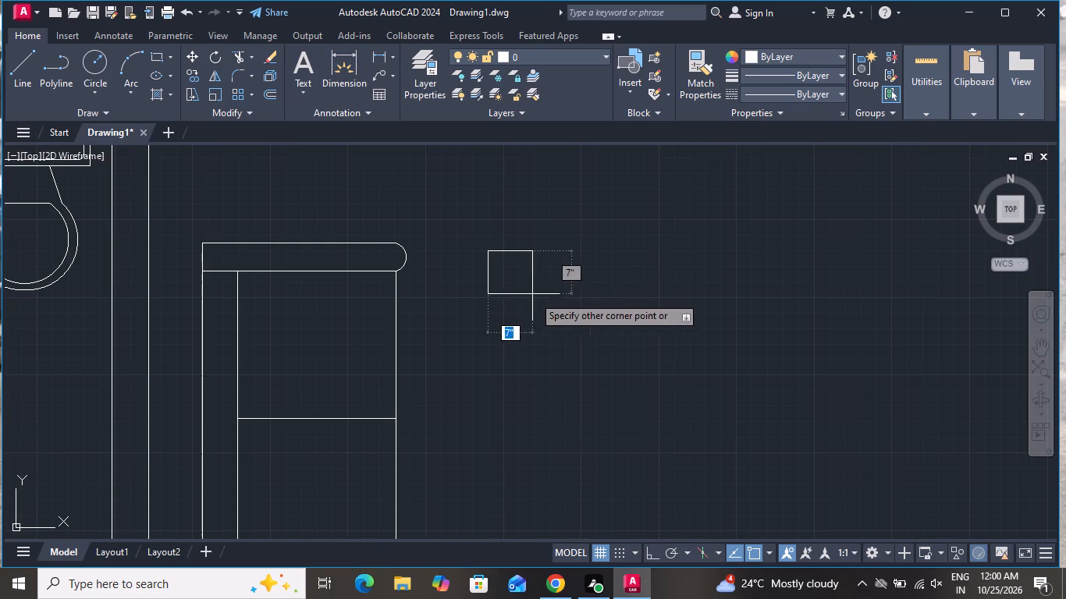
click(562, 319)
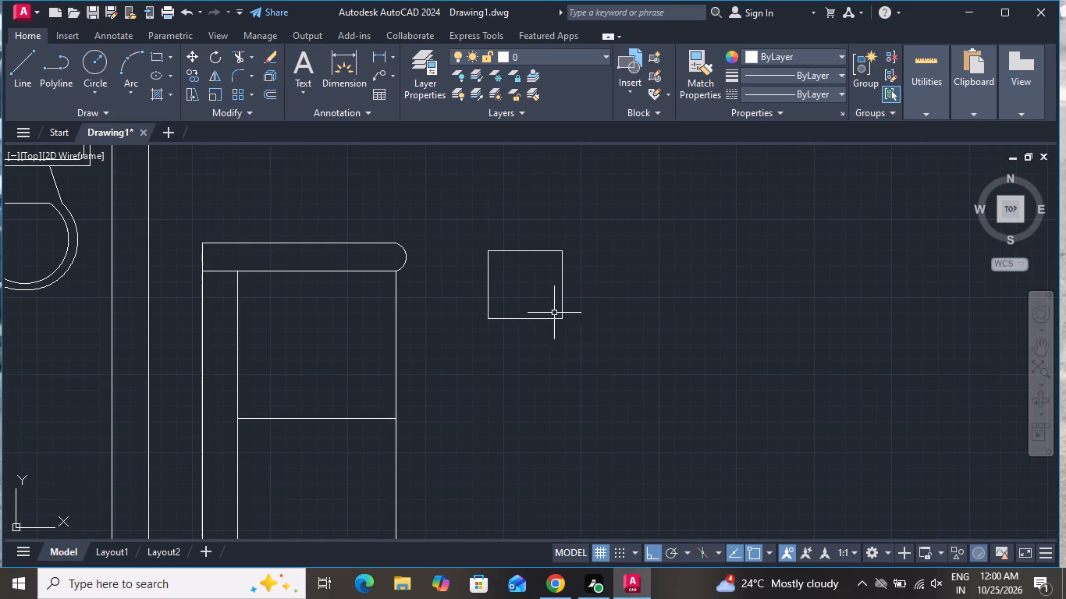
Draw a thin rectangle about 1' long along the small square's upper edge, matching its full width.
click(156, 55)
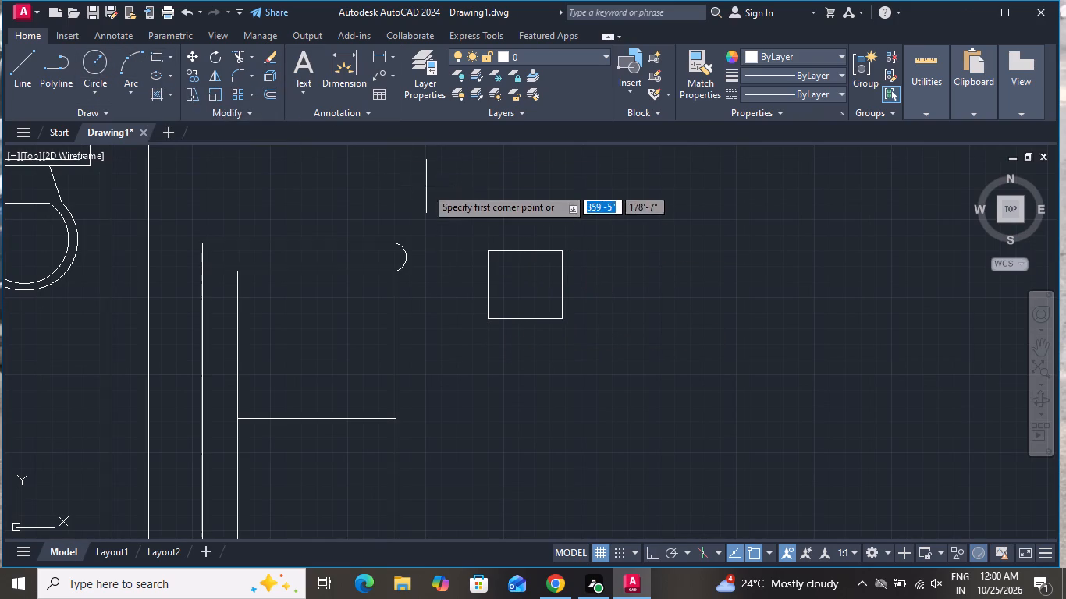
scroll(508, 235, up, 2)
click(452, 278)
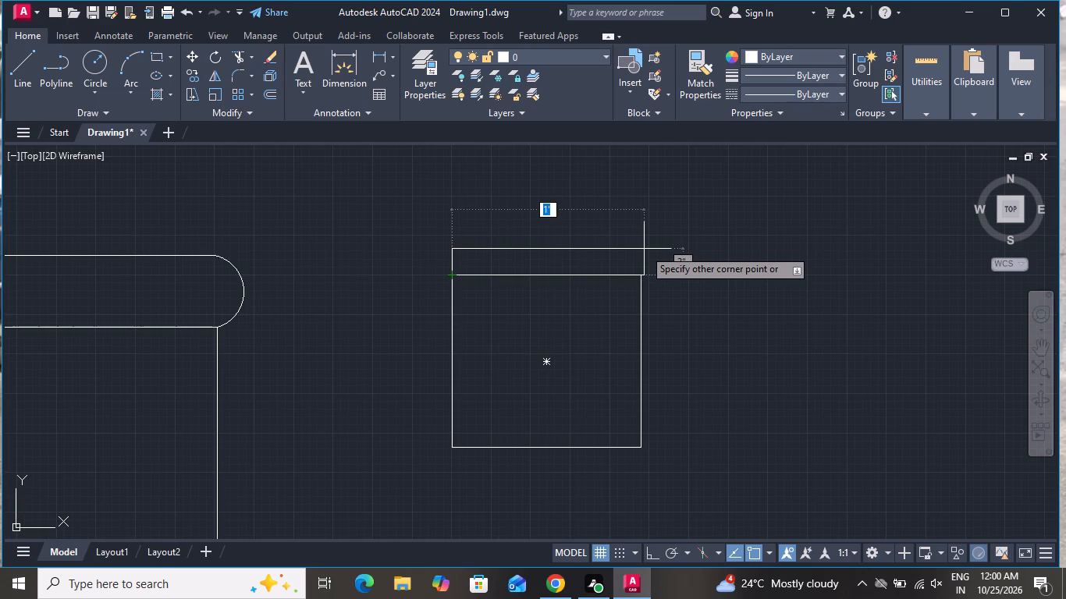
scroll(645, 254, up, 2)
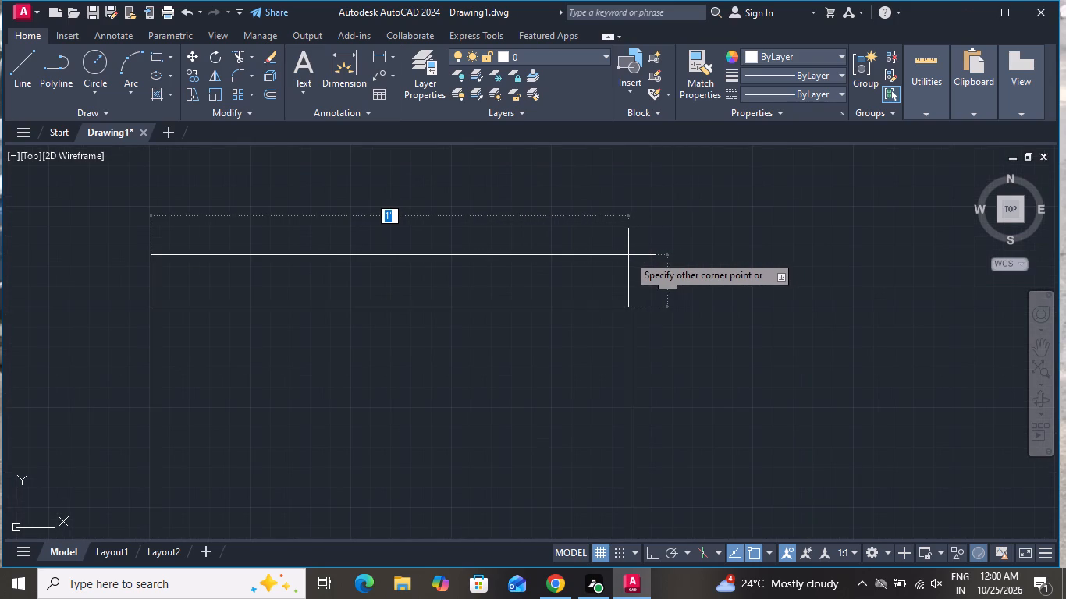
click(631, 256)
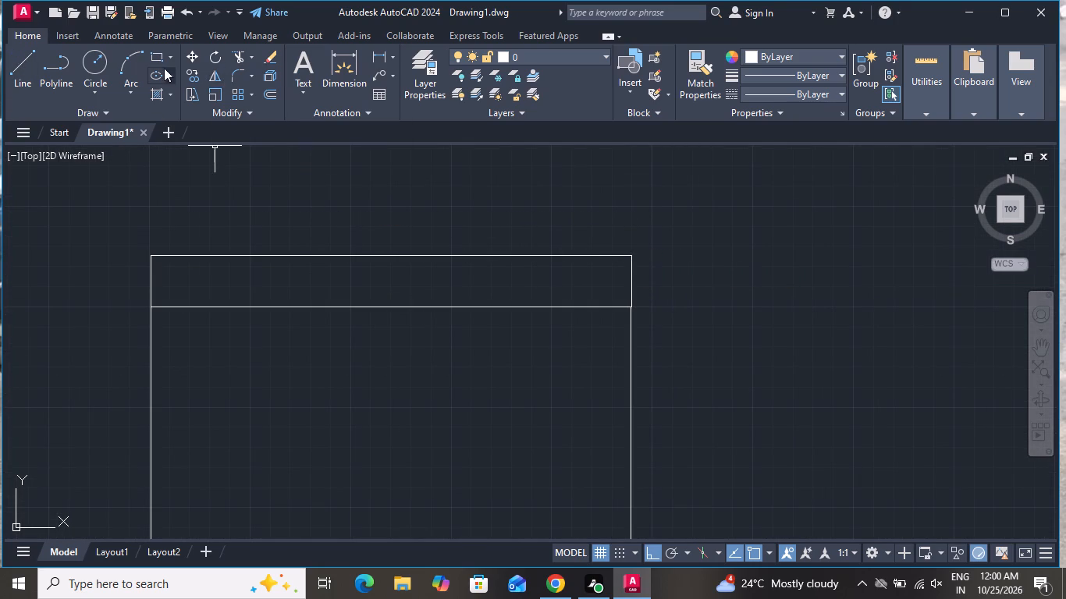
Draw a narrow rectangle about 1" wide and 1' long along the small square's side farthest from the sofa, including the thin top strip.
click(158, 58)
click(631, 254)
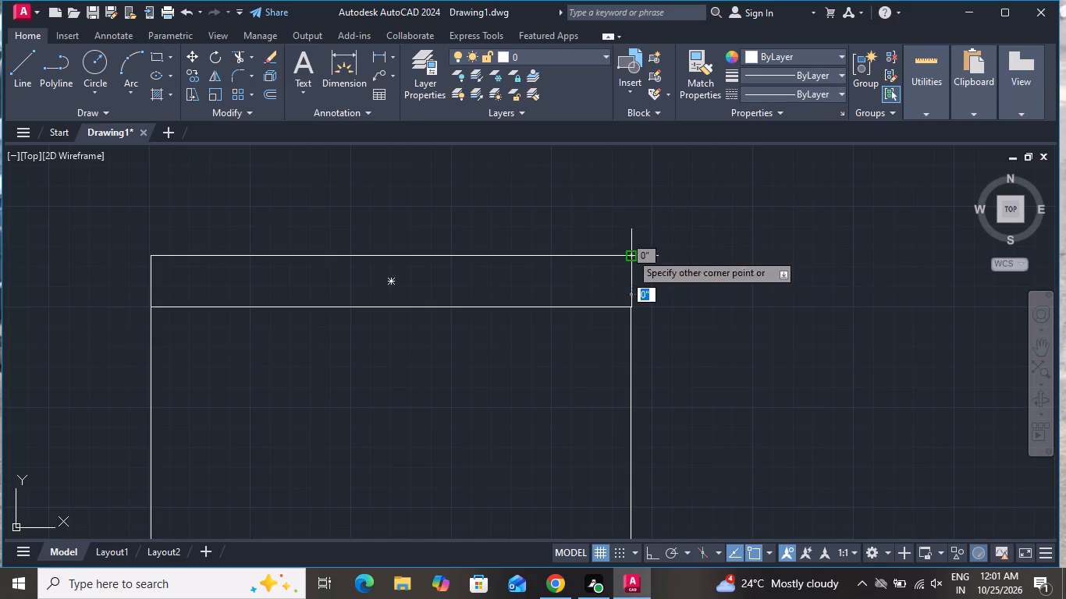
scroll(656, 365, down, 3)
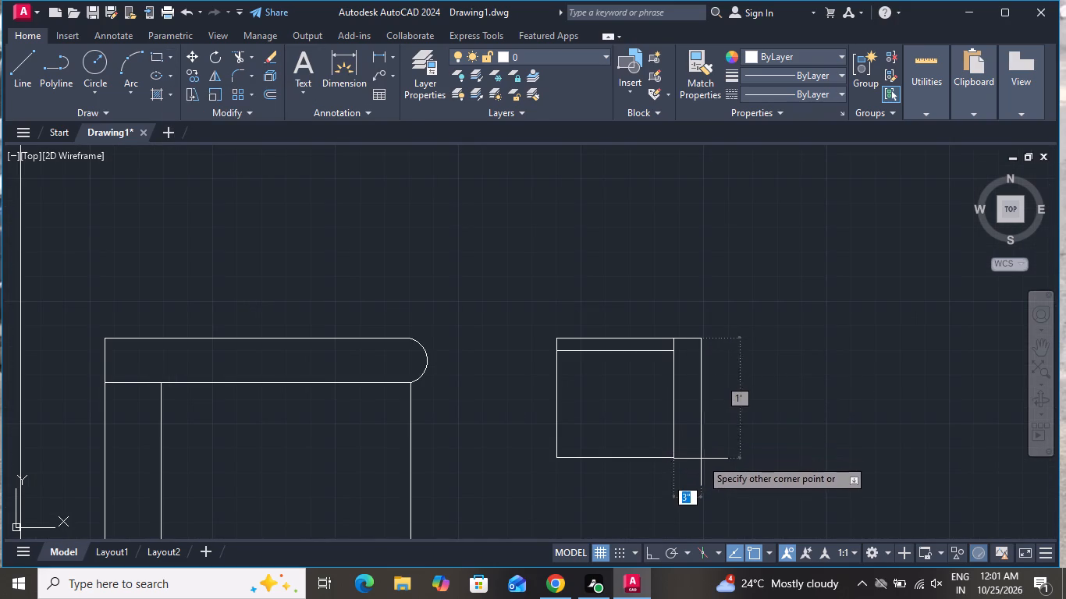
scroll(694, 465, up, 1)
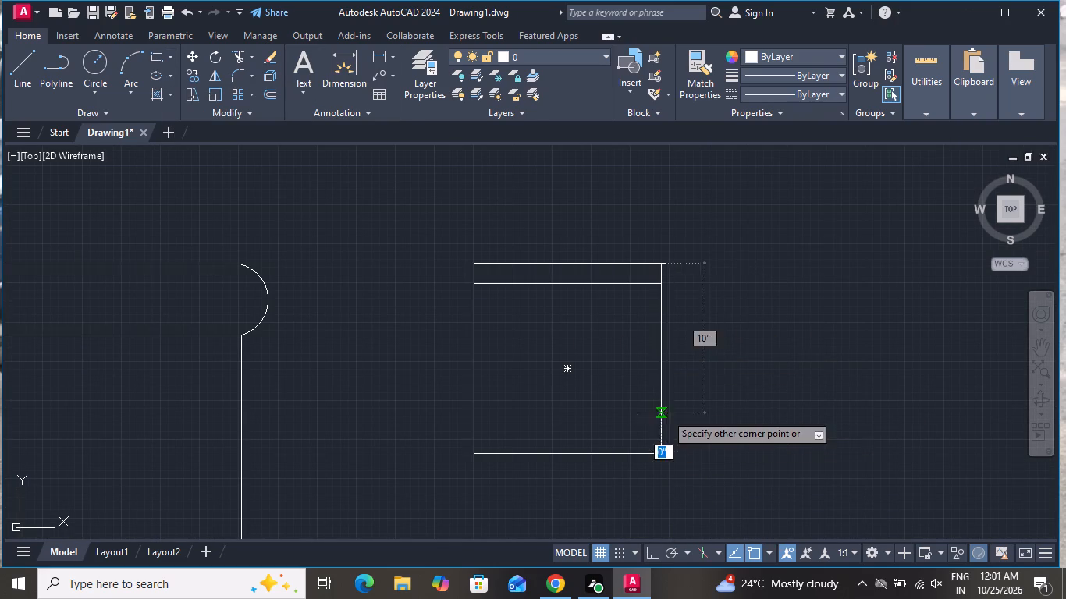
scroll(646, 442, up, 1)
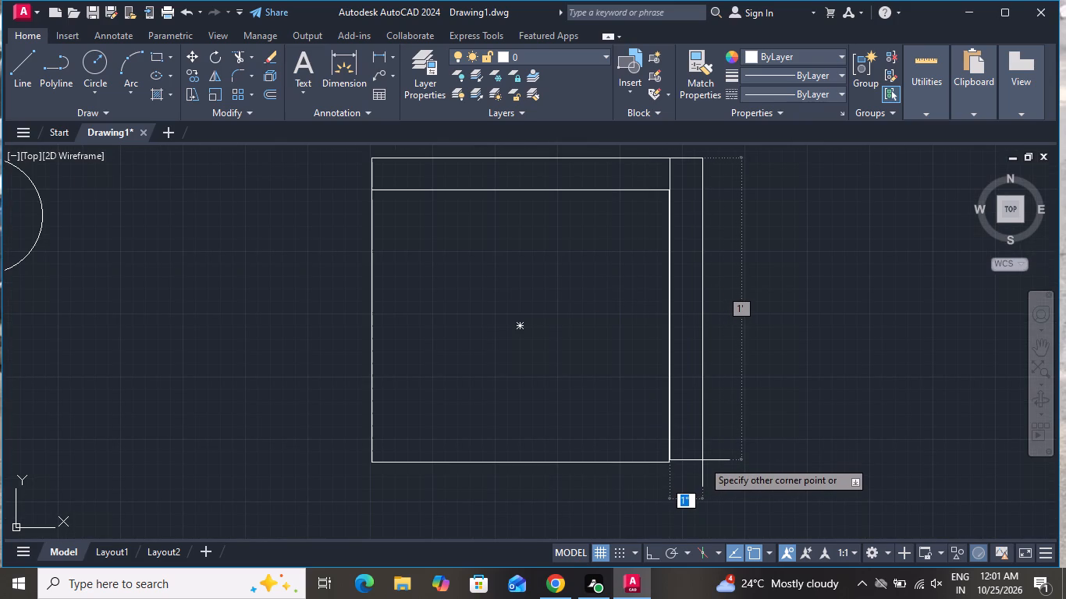
click(702, 463)
Finish the narrow side strip and copy it to the square's opposite side, flush with the outer edge, as a second armrest.
click(707, 451)
click(695, 452)
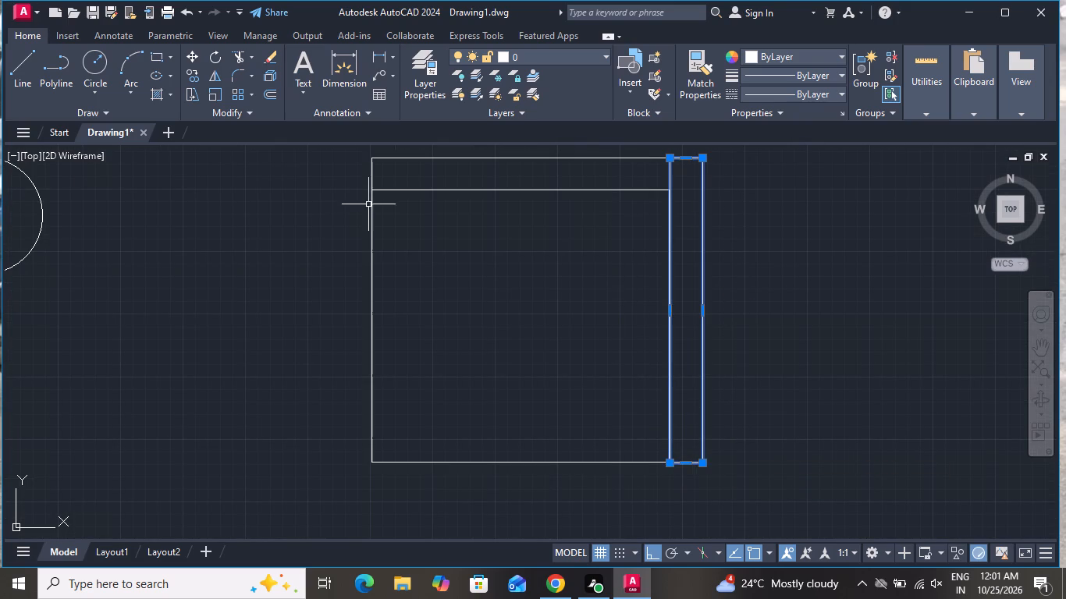
click(193, 72)
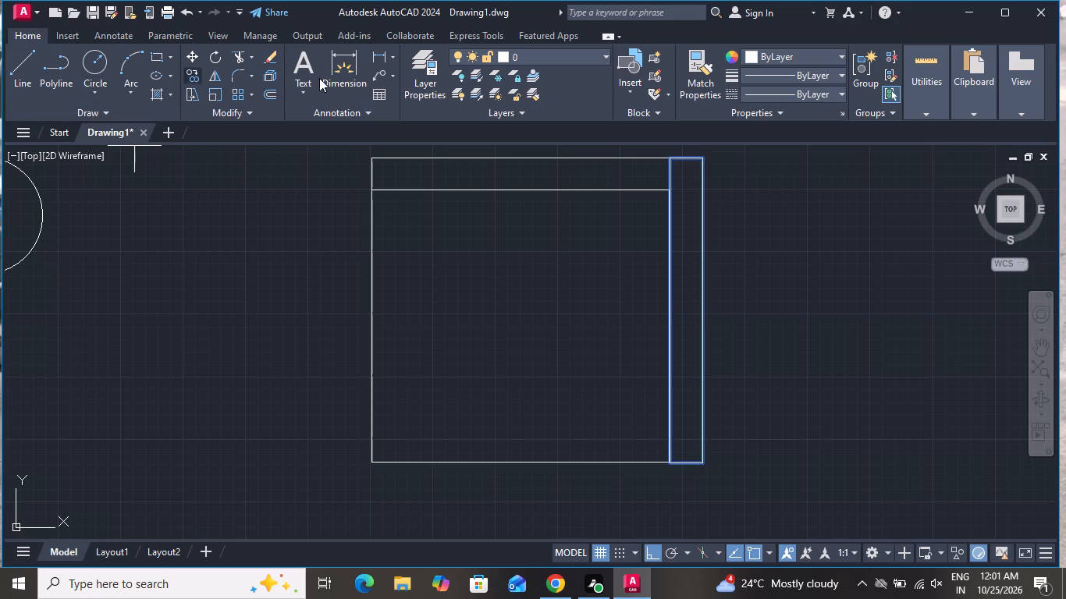
click(702, 161)
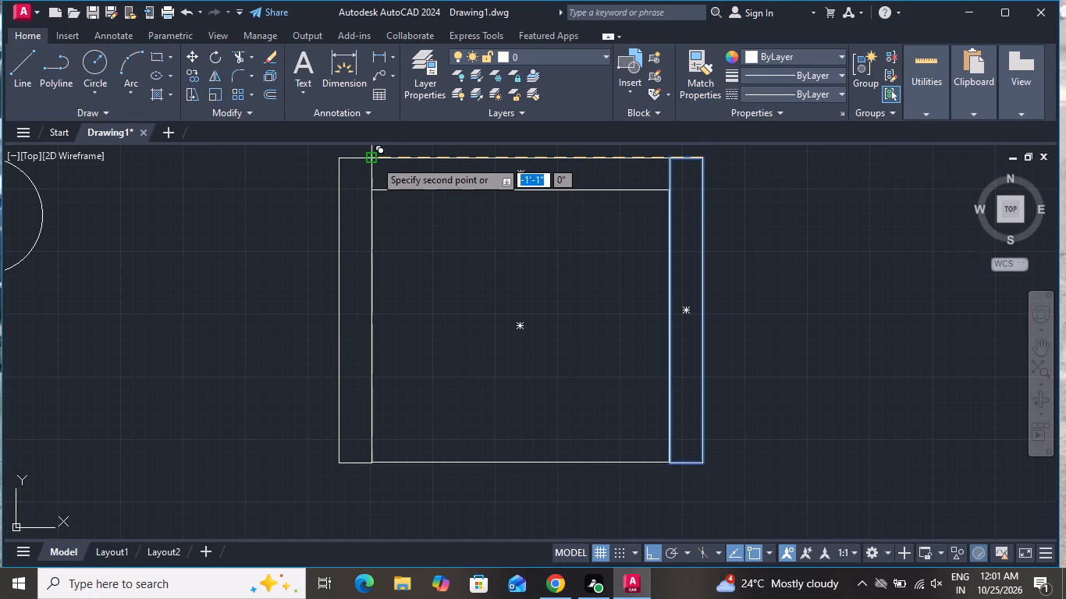
click(375, 159)
right_click(375, 206)
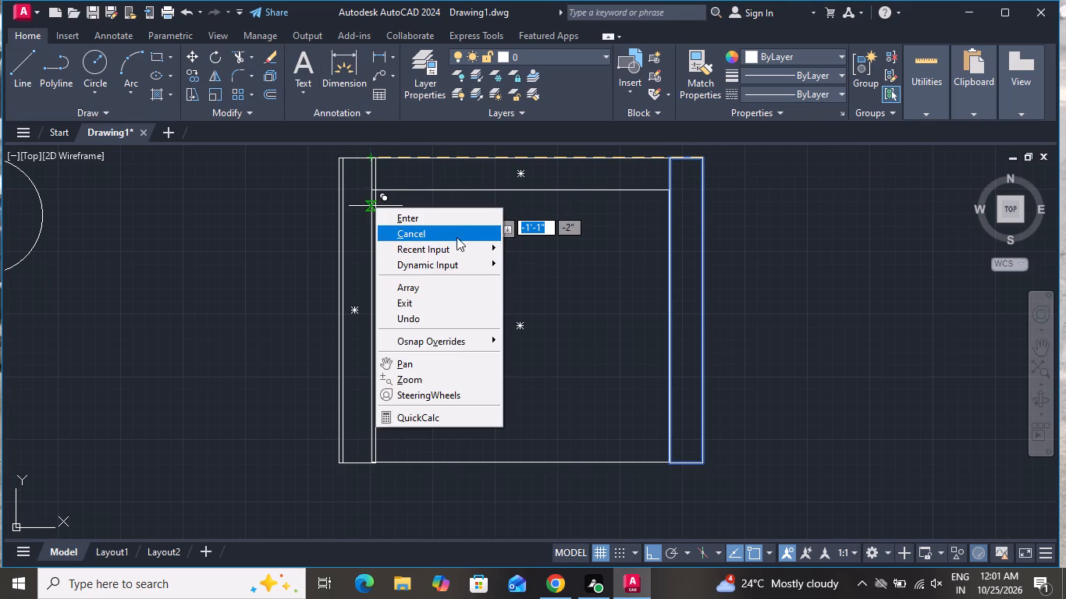
click(457, 234)
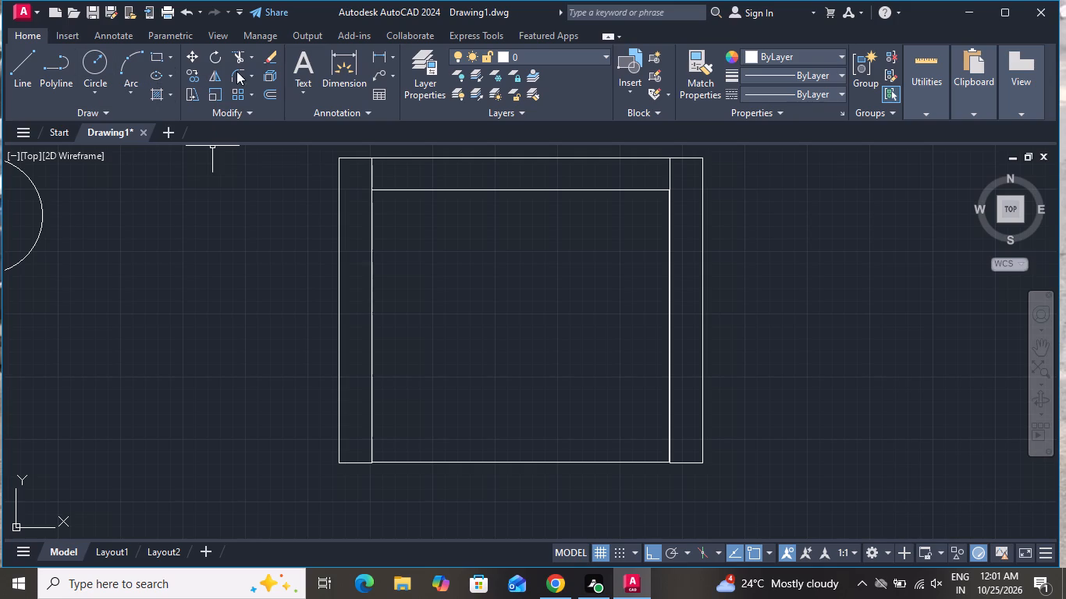
Draw a three-point arc bulging outward across the front end of the armrest nearest the sofa.
click(131, 64)
scroll(345, 492, up, 2)
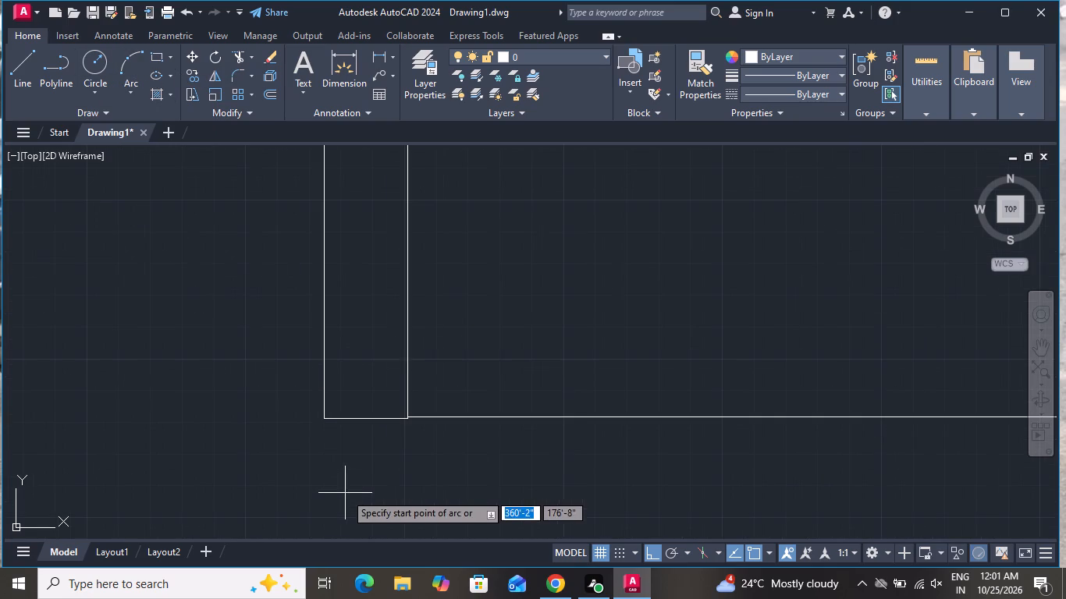
click(327, 422)
click(413, 416)
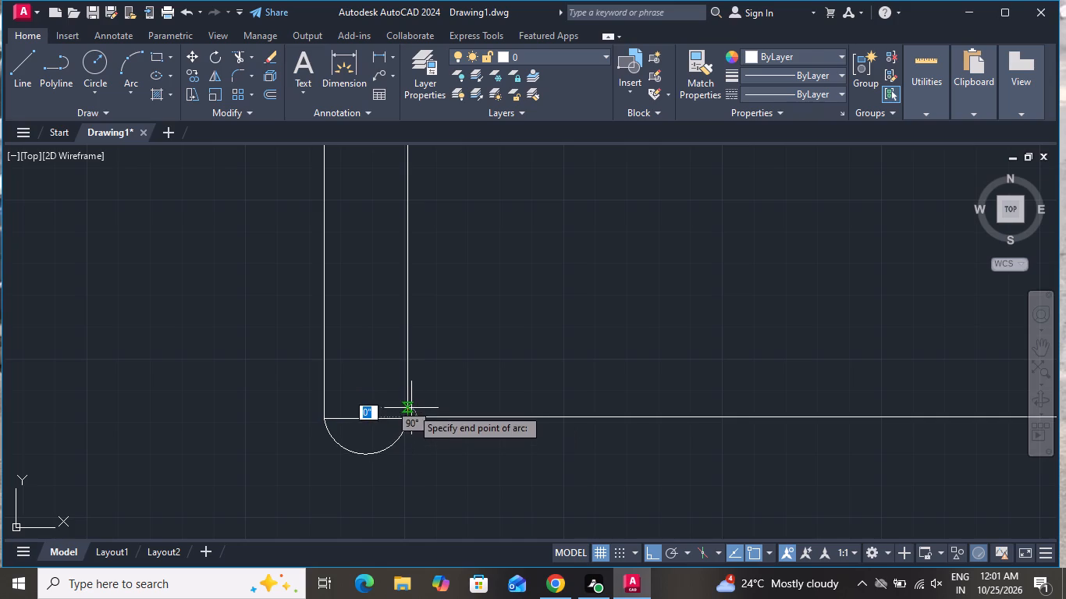
click(411, 406)
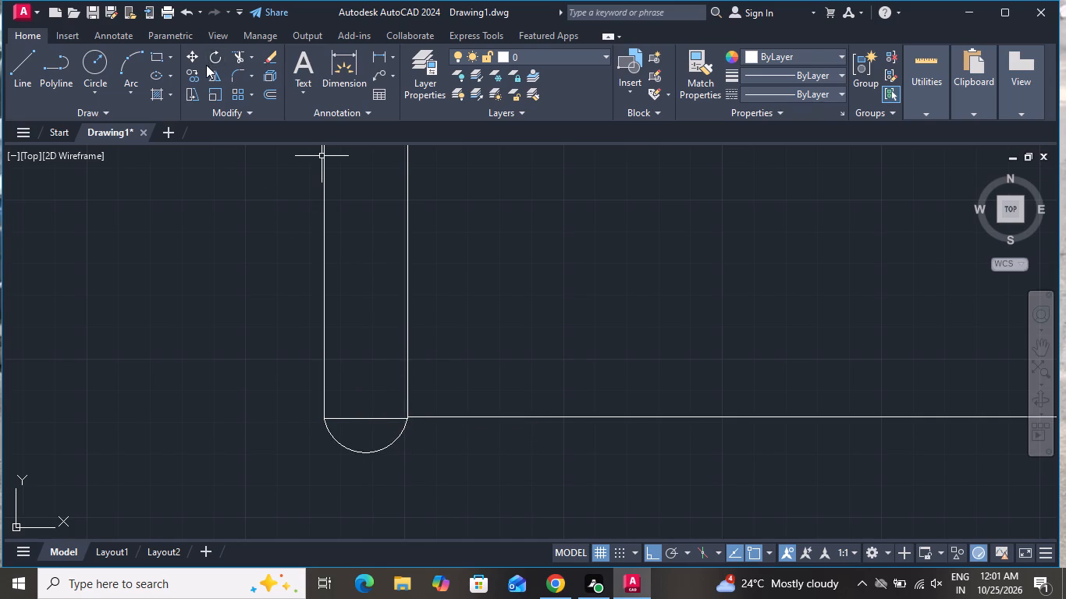
Draw a matching outward-bulging three-point arc across the front end of the armchair's other armrest, about 1" wide.
click(127, 65)
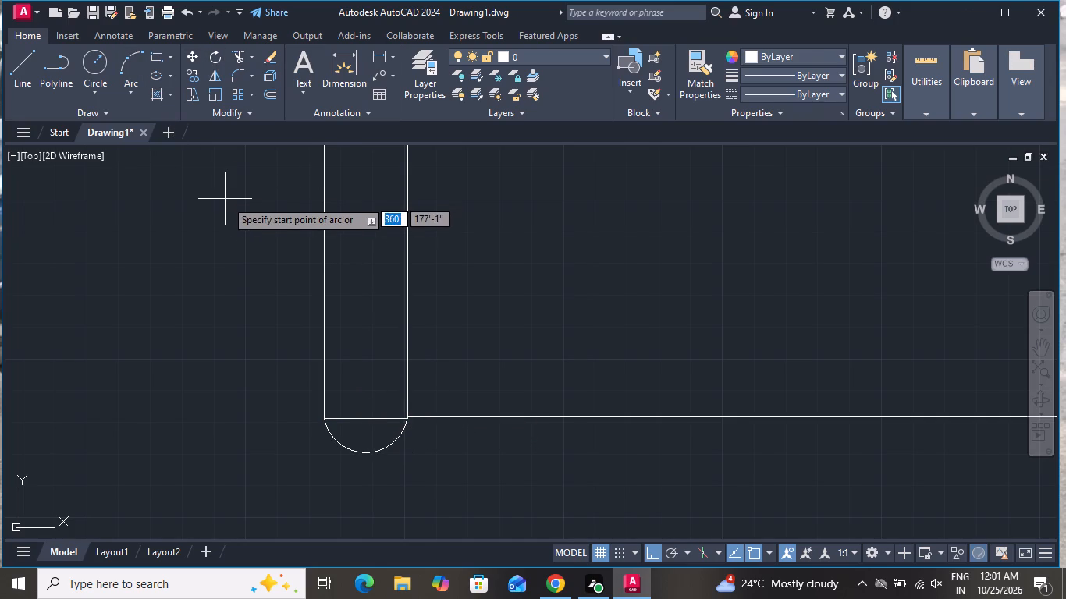
scroll(240, 236, down, 3)
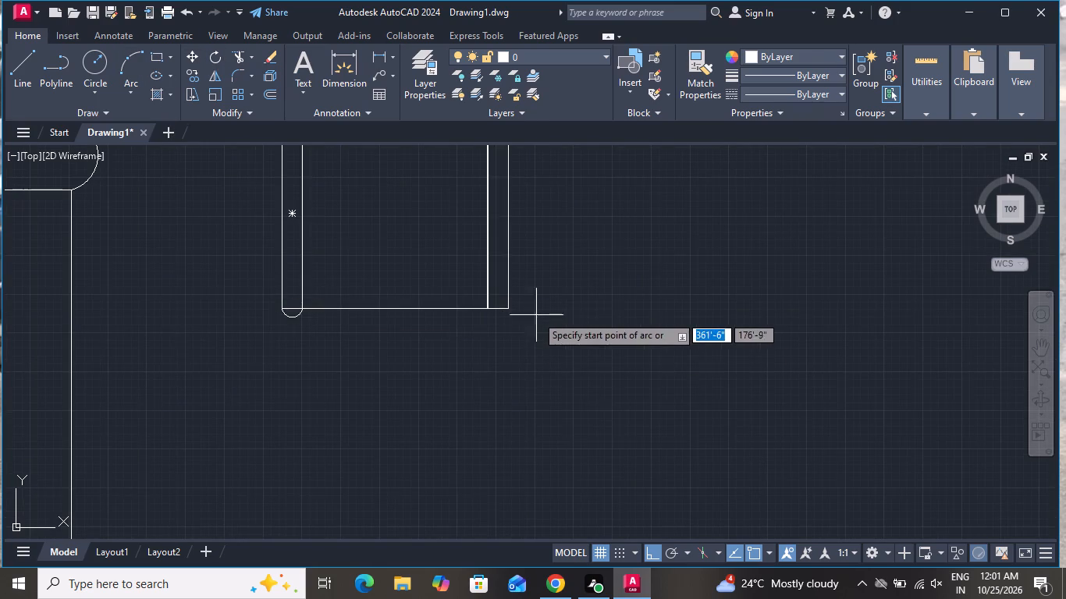
scroll(499, 310, up, 3)
click(460, 289)
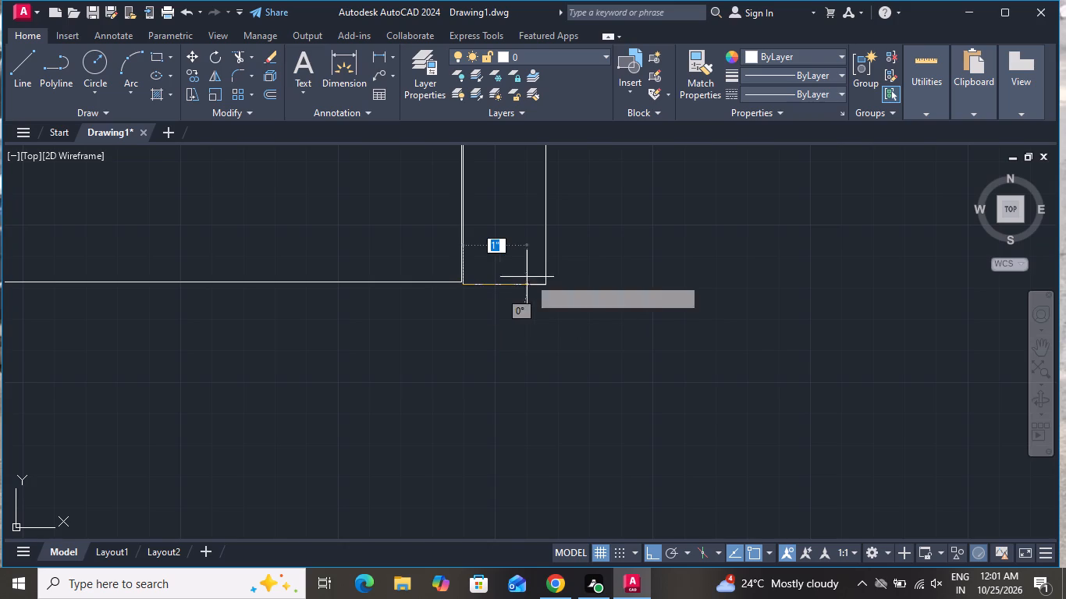
click(545, 285)
click(540, 268)
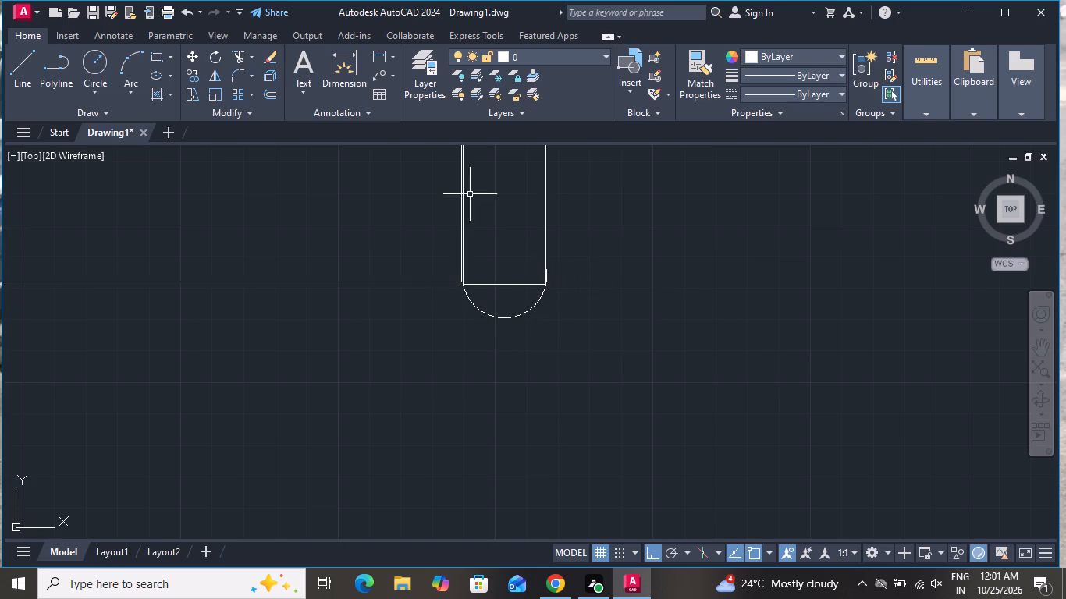
Trim the stray arc tails and straight front edges from both armchair armrests, leaving rounded ends.
click(238, 48)
scroll(541, 279, up, 3)
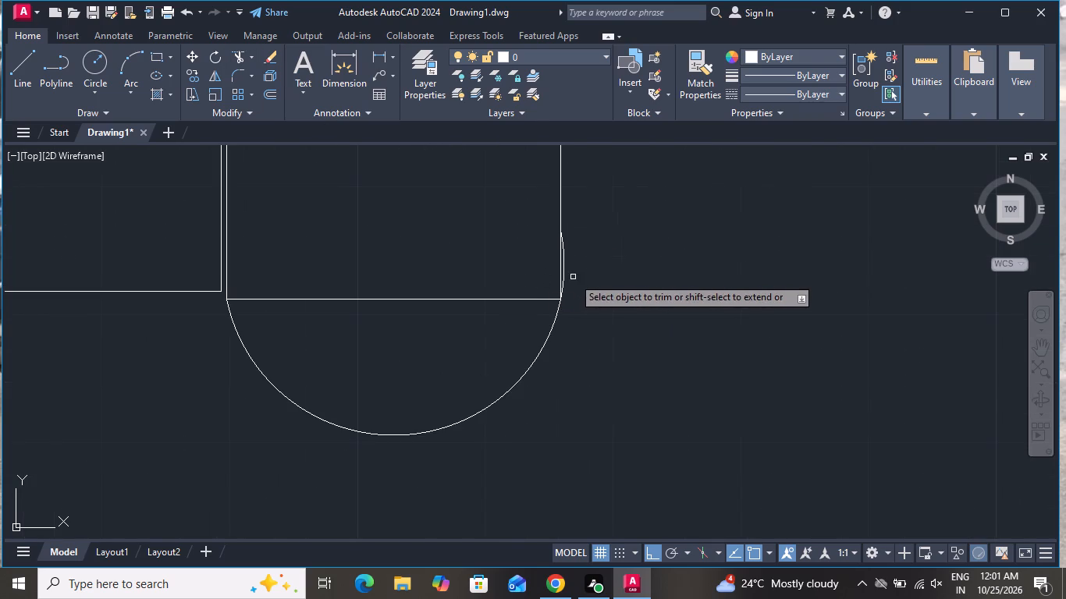
click(565, 270)
click(521, 306)
click(519, 277)
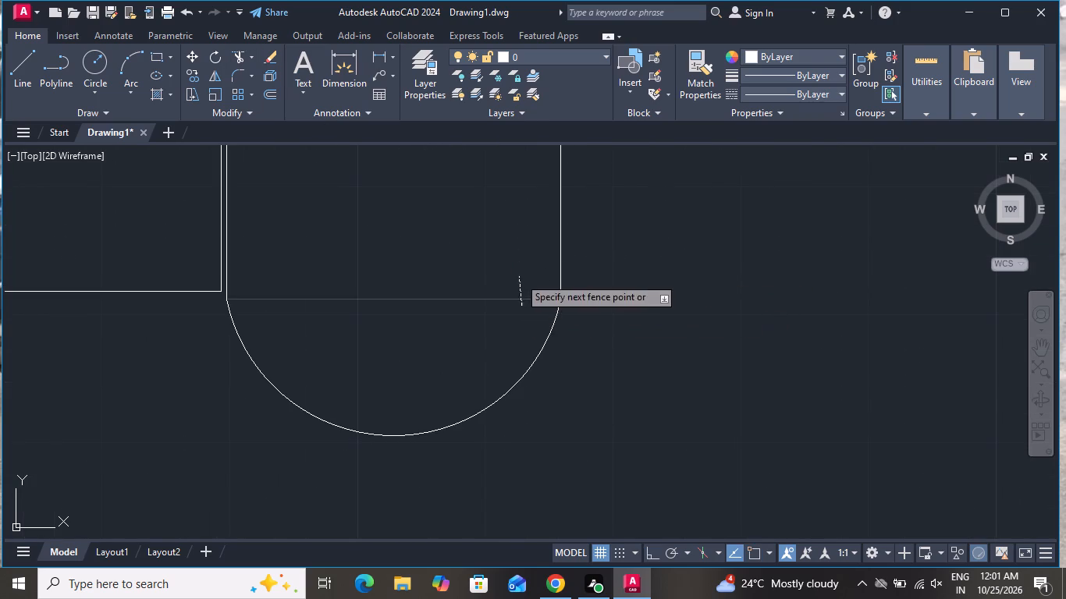
scroll(568, 330, down, 4)
scroll(336, 343, down, 1)
scroll(153, 331, up, 4)
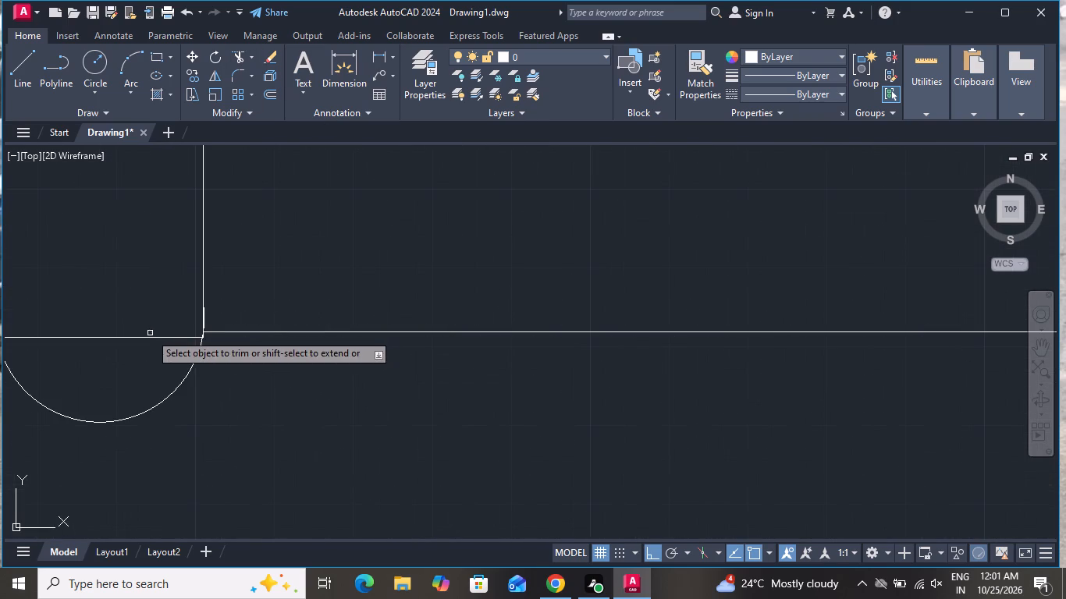
click(150, 333)
click(144, 362)
scroll(287, 363, down, 2)
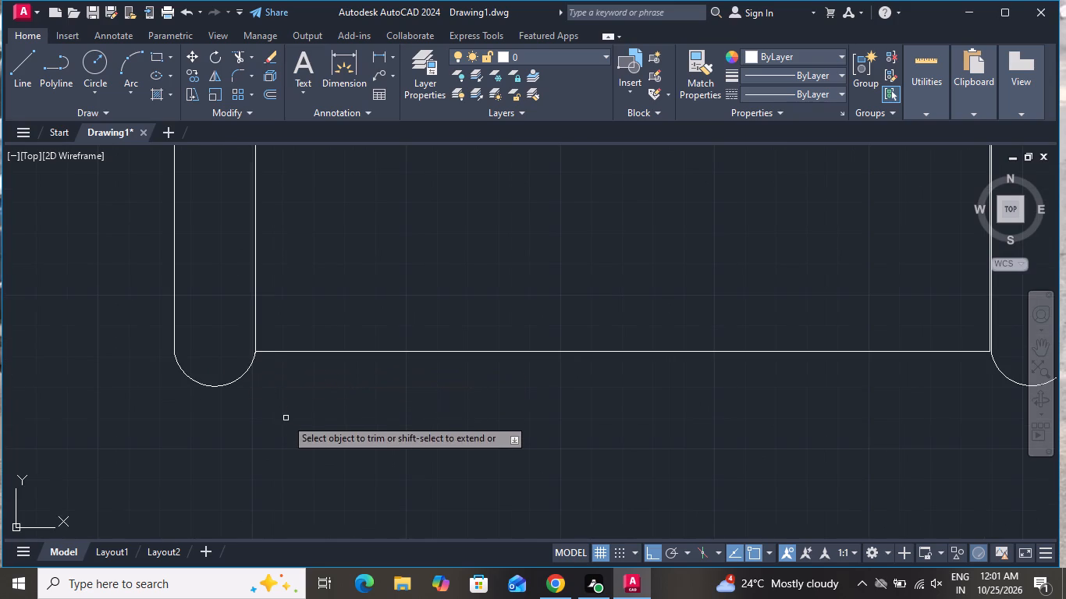
Trim the dividing lines where the armchair's backrest meets its two armrests, merging them into one frame.
scroll(286, 418, down, 4)
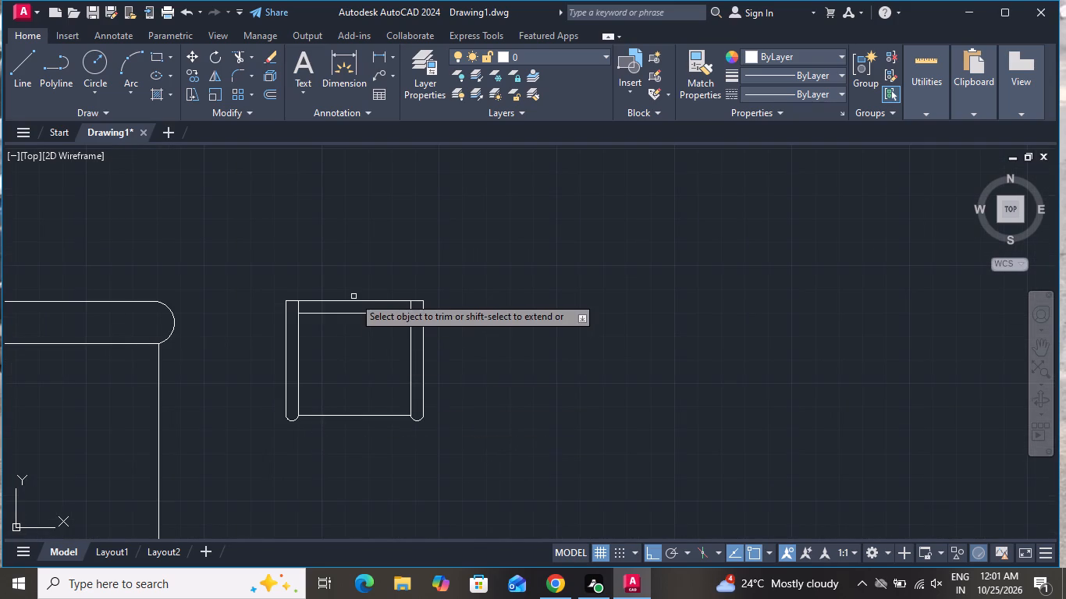
scroll(354, 296, up, 1)
scroll(218, 307, up, 1)
click(275, 310)
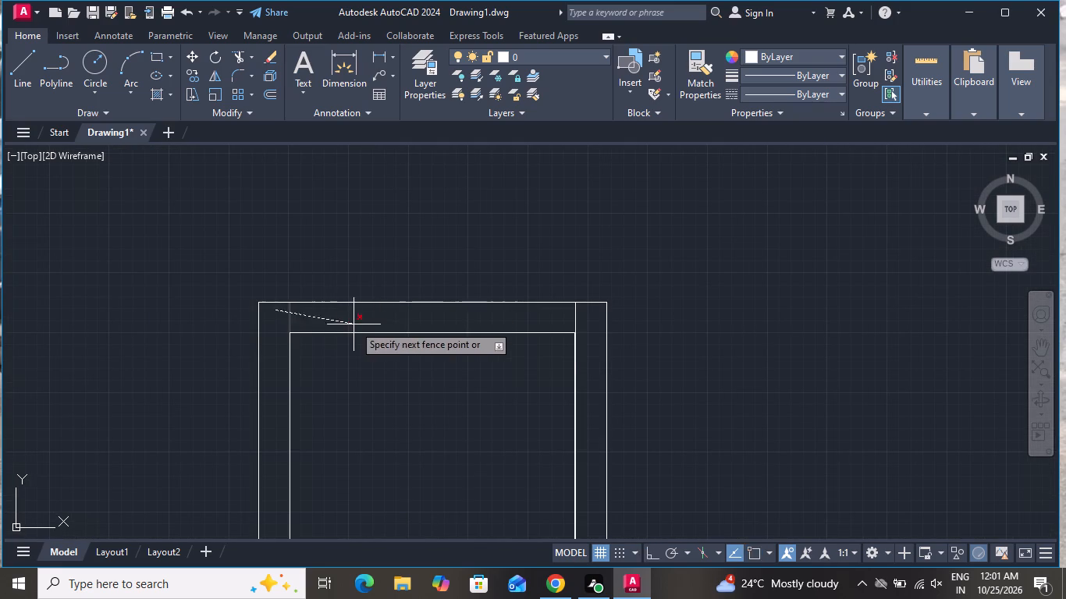
click(354, 324)
click(586, 314)
click(496, 324)
Trim the dividing lines at both rear corners of the three-seat sofa so its backrest and armrests form one outline.
scroll(585, 335, down, 3)
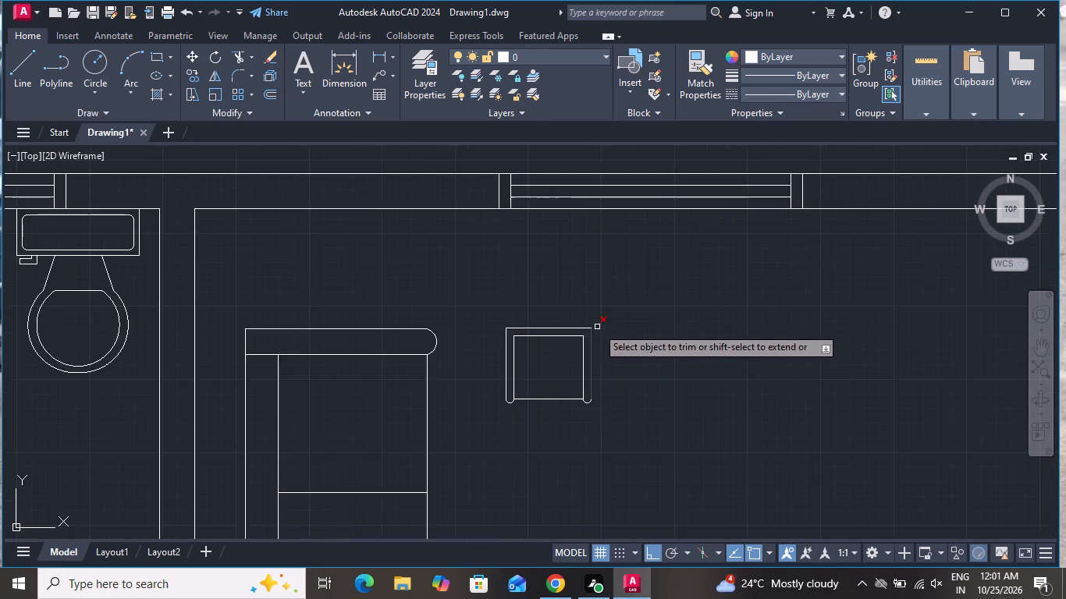
scroll(597, 327, down, 1)
scroll(377, 318, up, 3)
drag(386, 343, 386, 381)
click(386, 437)
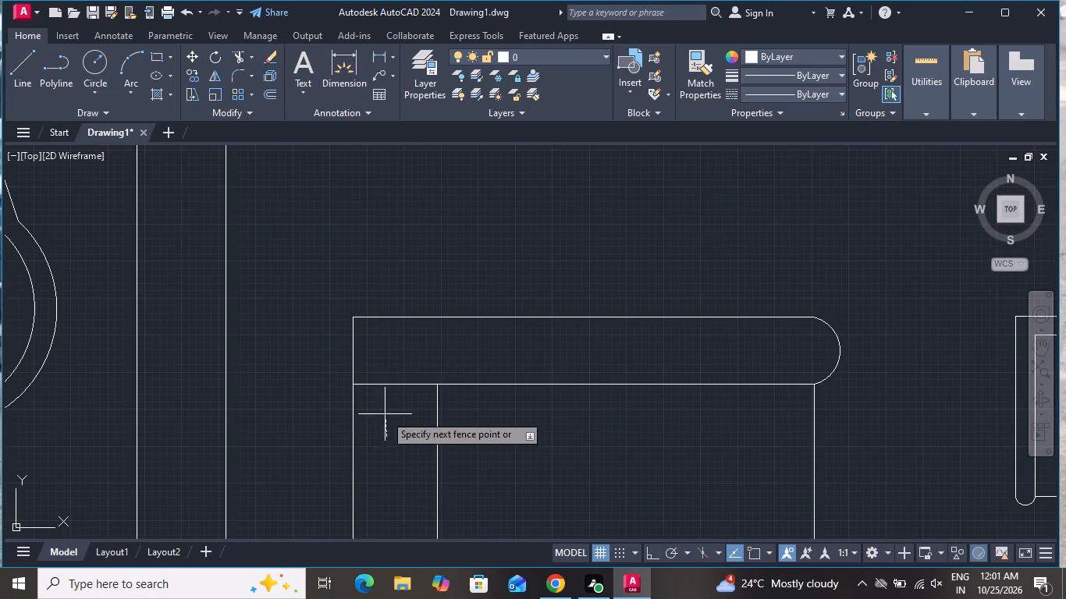
click(396, 346)
scroll(436, 349, down, 7)
scroll(449, 370, up, 4)
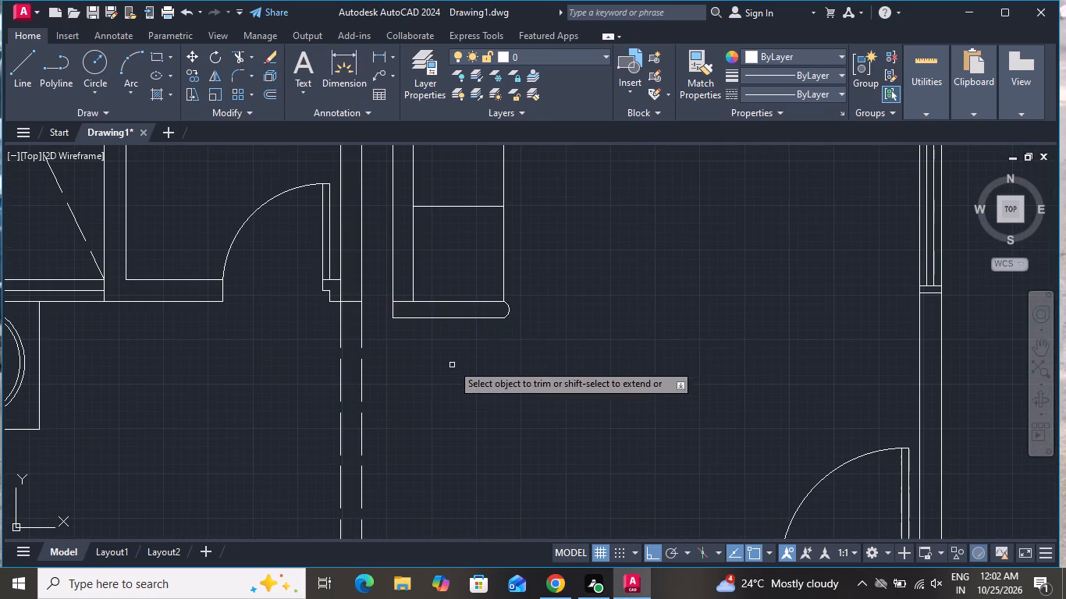
scroll(400, 289, up, 3)
click(403, 292)
click(410, 364)
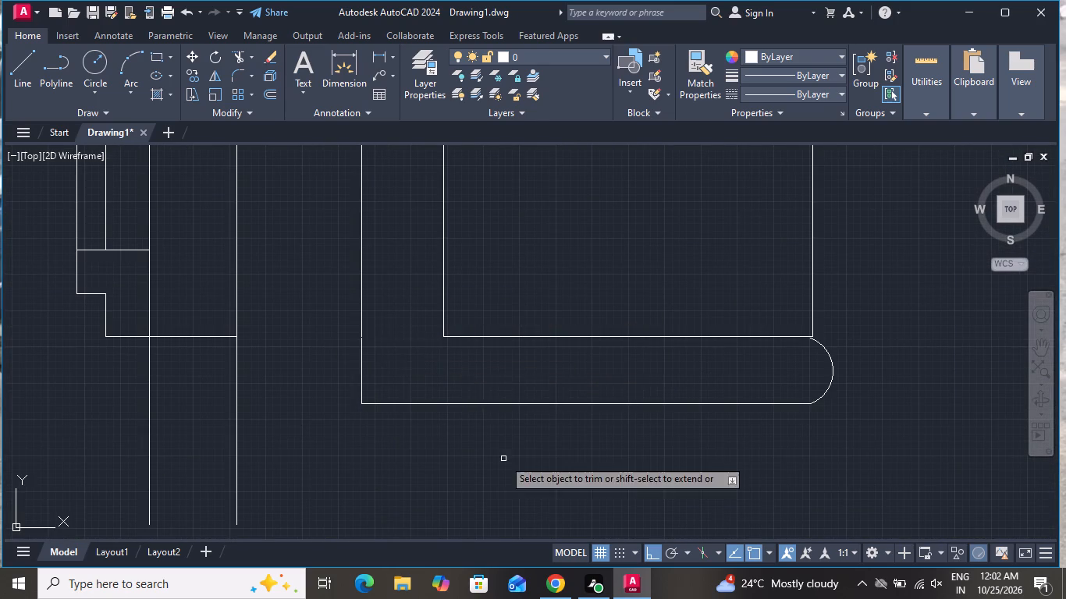
scroll(507, 478, down, 4)
right_click(521, 416)
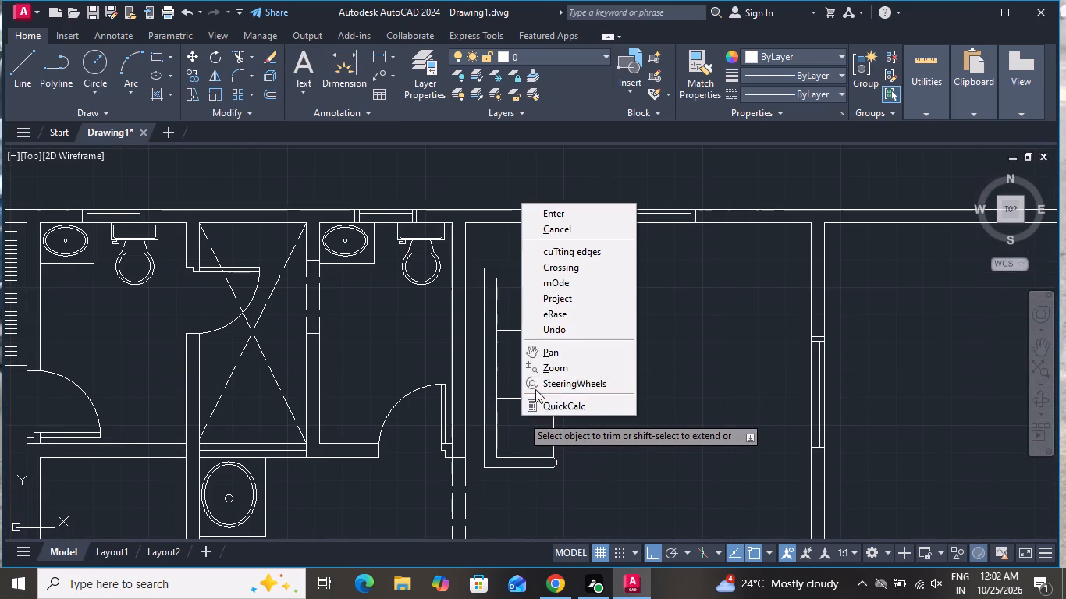
click(551, 228)
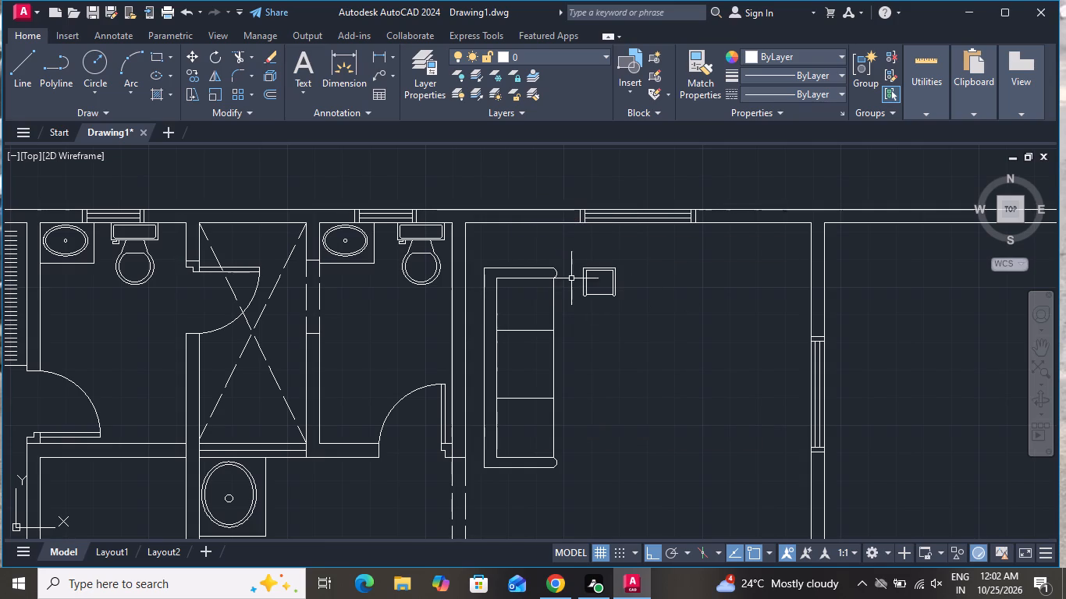
Scale the whole three-seat sofa down to well under half its size, using a base point near its centre.
click(575, 260)
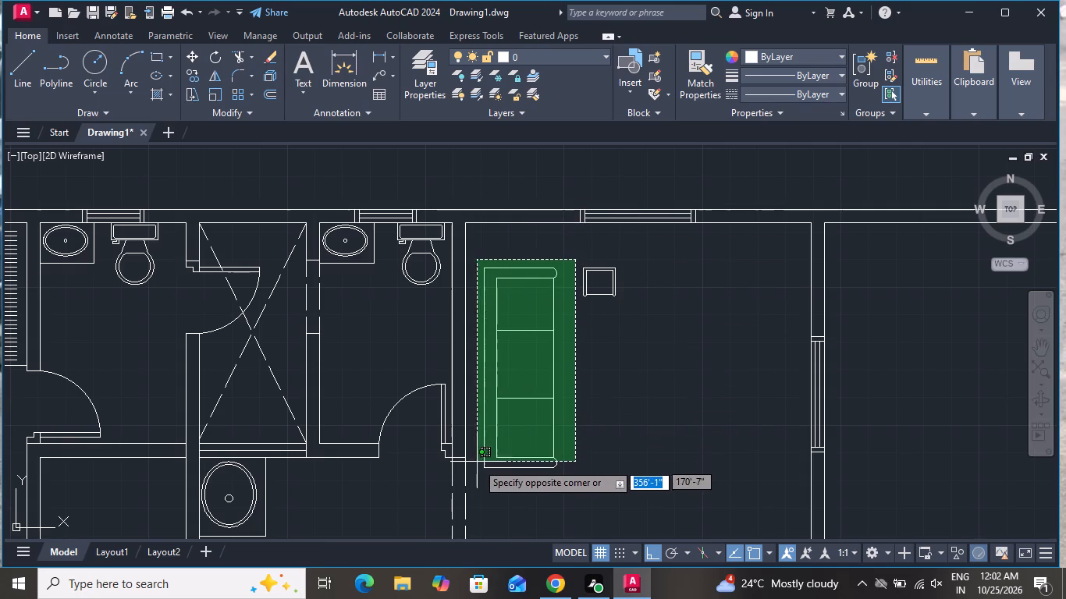
click(480, 474)
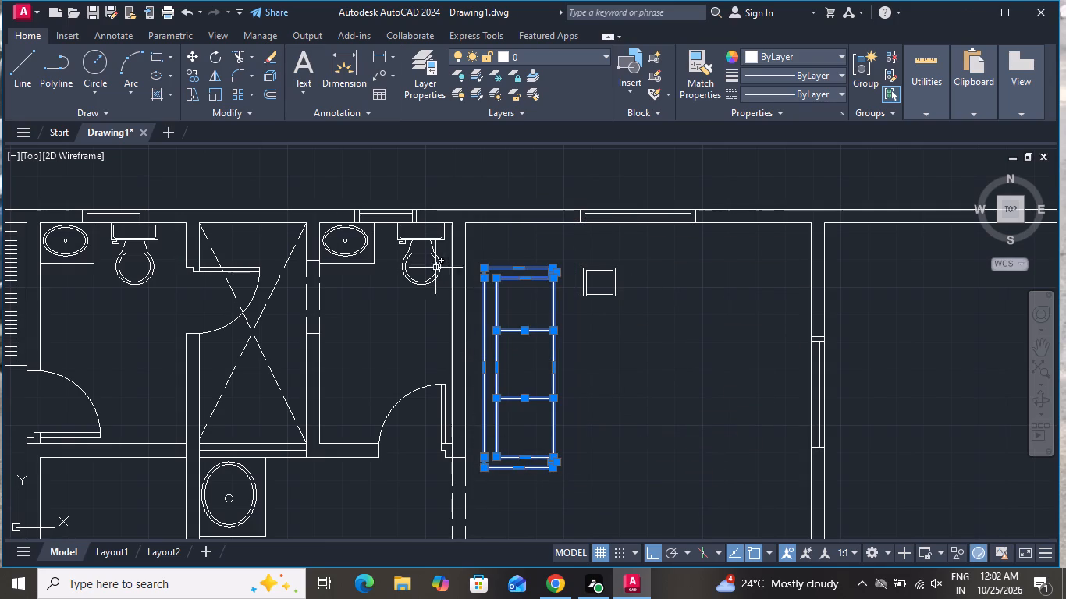
scroll(600, 541, up, 4)
scroll(563, 472, down, 2)
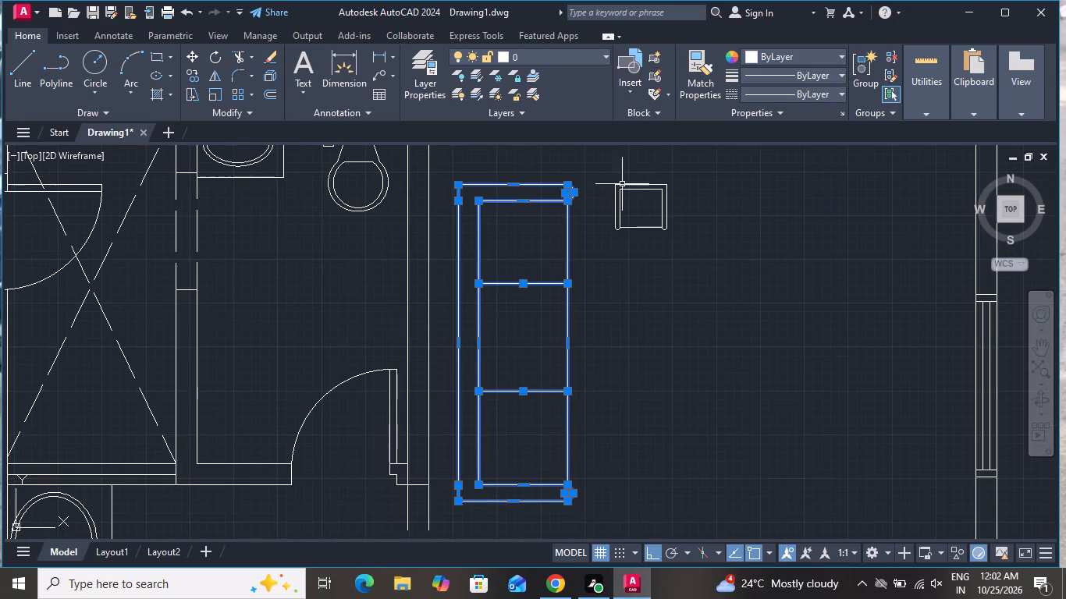
scroll(616, 178, up, 4)
scroll(606, 224, down, 4)
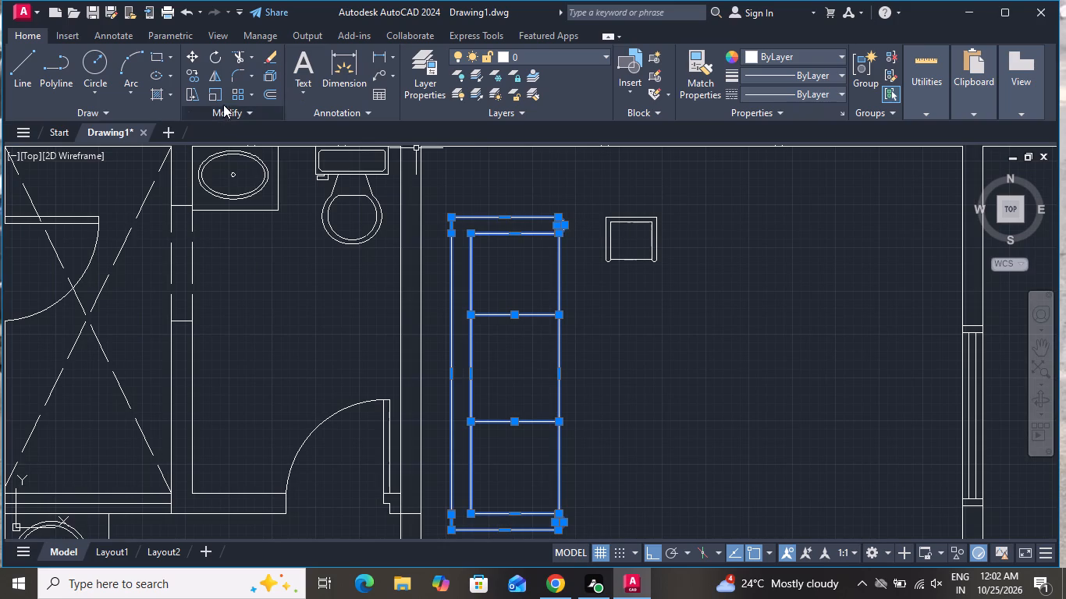
click(215, 92)
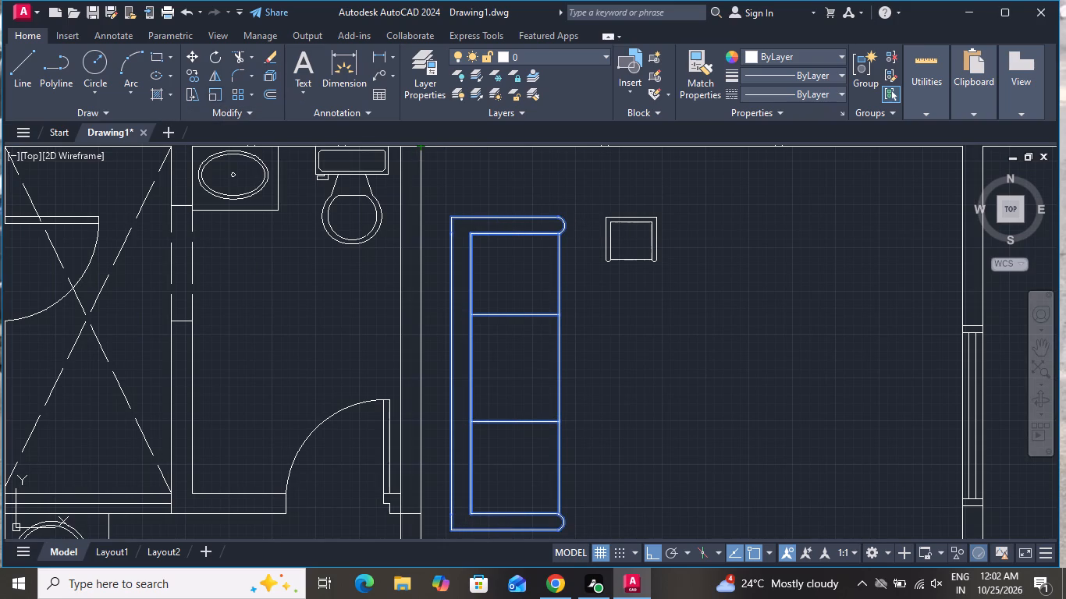
click(523, 378)
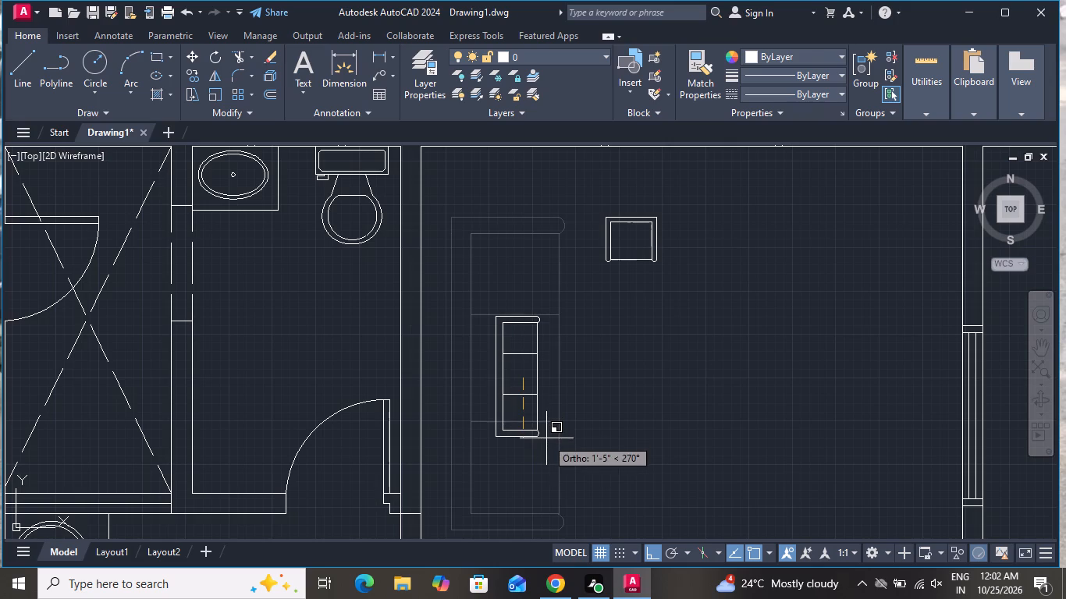
click(546, 438)
Move the scaled sofa freely about 1'-3" toward the bathroom-side wall and 2'-7" up, placing it close to that wall.
click(562, 302)
click(487, 470)
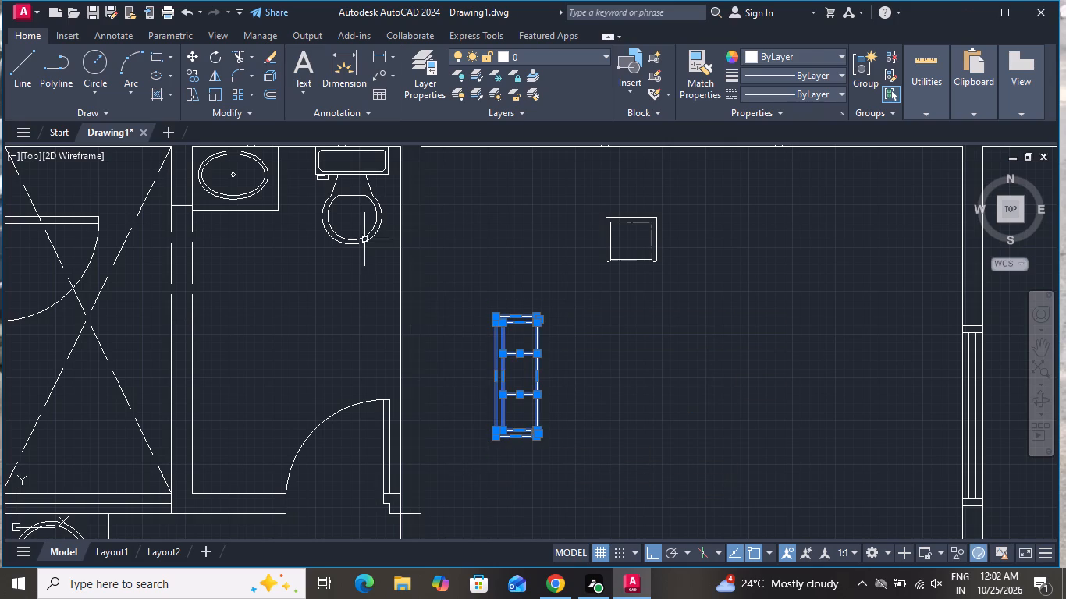
click(193, 58)
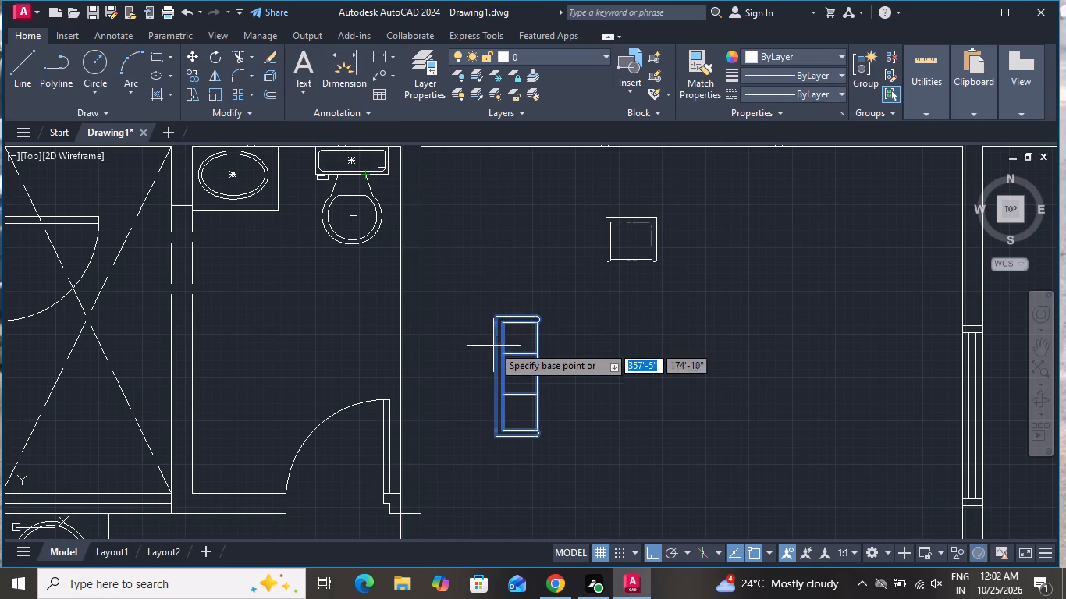
click(504, 368)
click(648, 550)
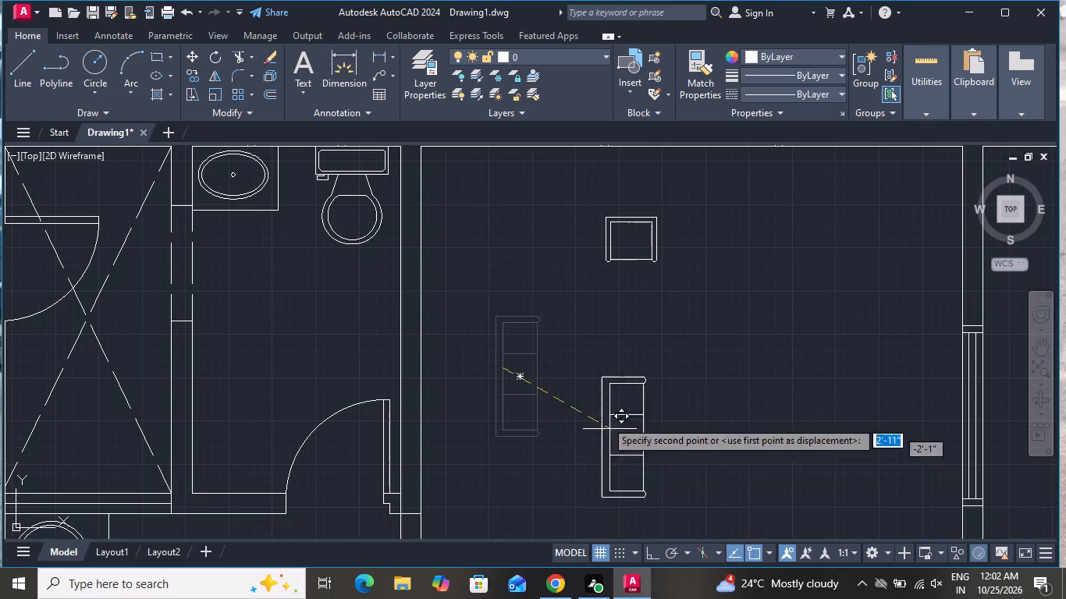
click(450, 259)
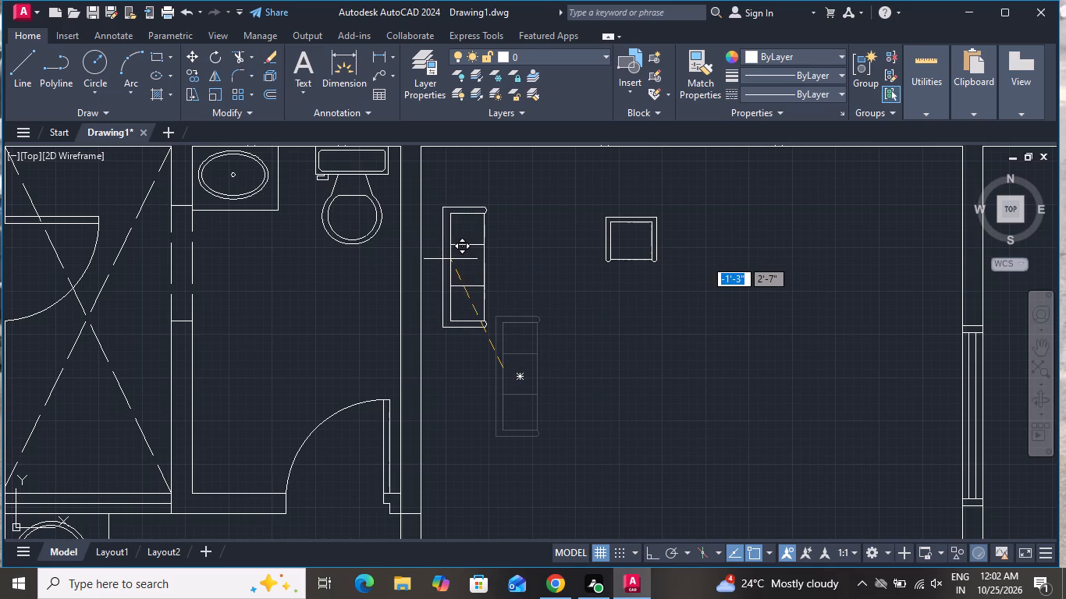
Move the armchair about 2'-6" toward the bathroom-side wall and 1'-2" up, placing it beside the sofa's upper end.
click(672, 207)
click(581, 270)
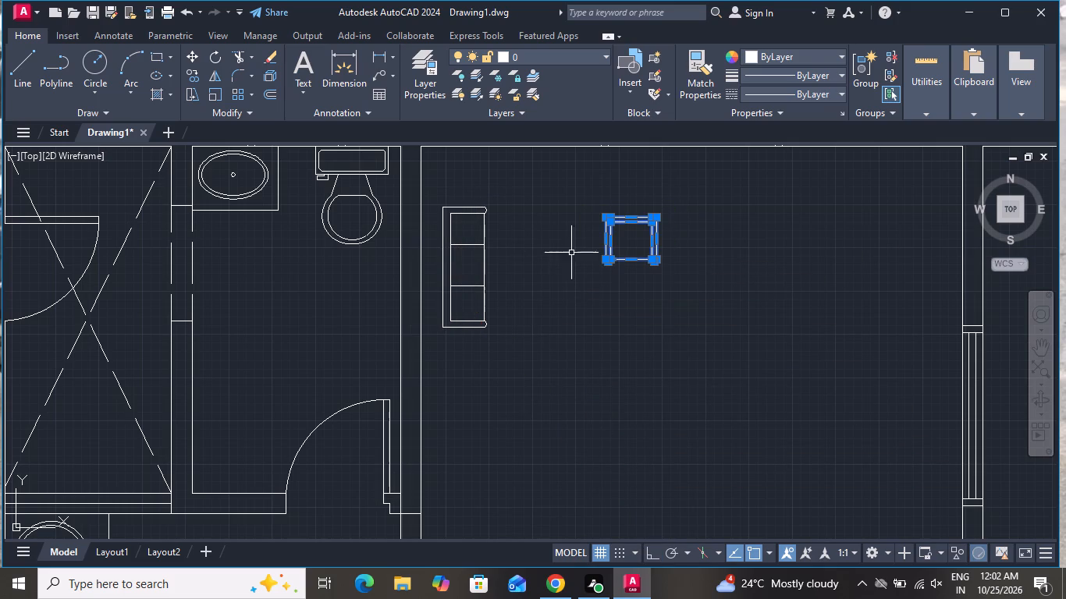
click(181, 54)
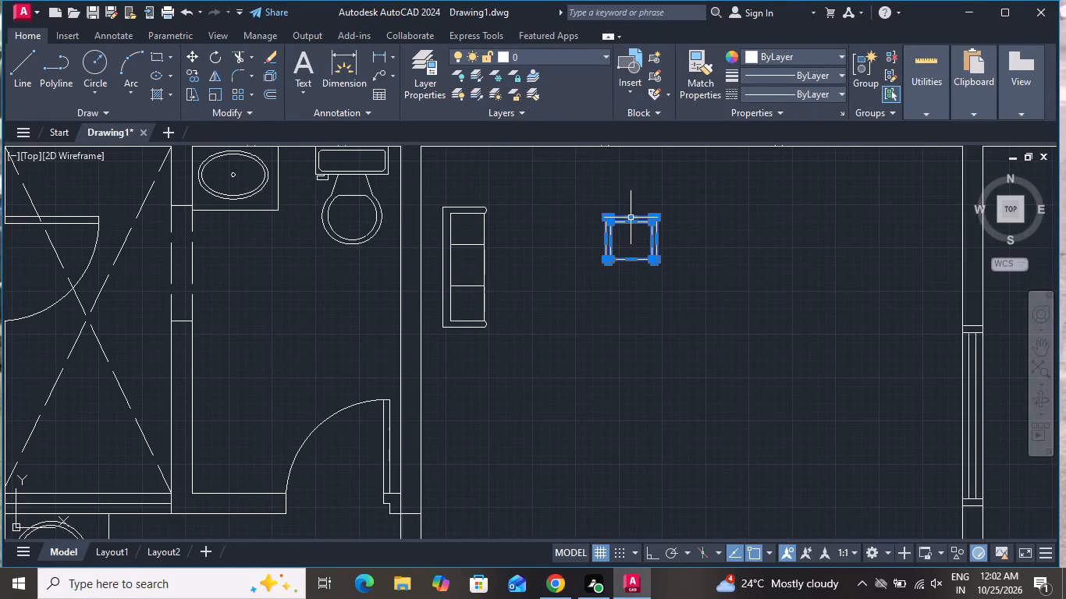
click(202, 55)
click(194, 55)
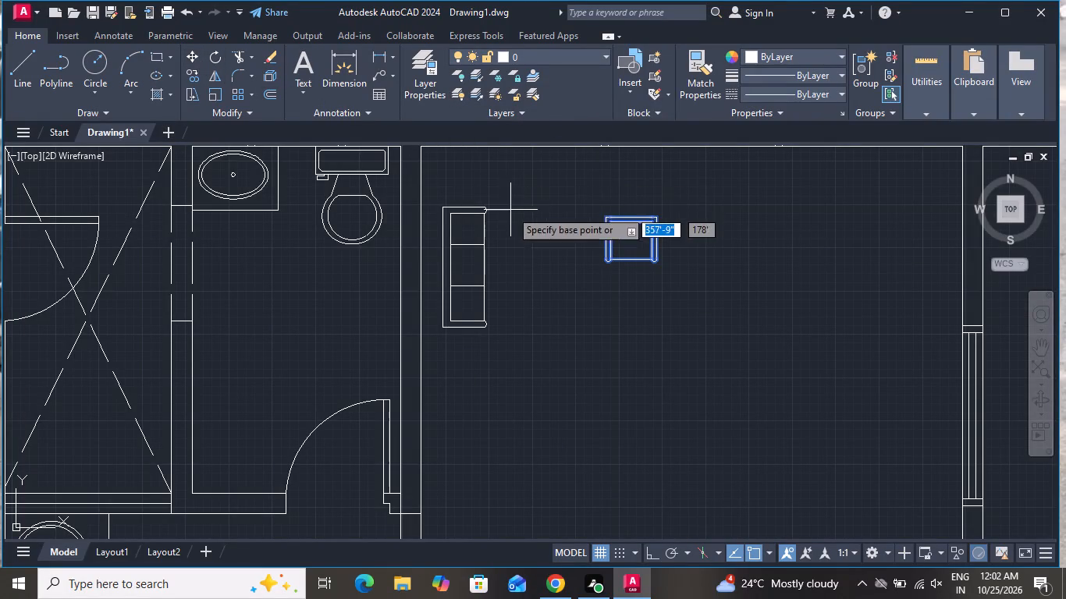
click(641, 223)
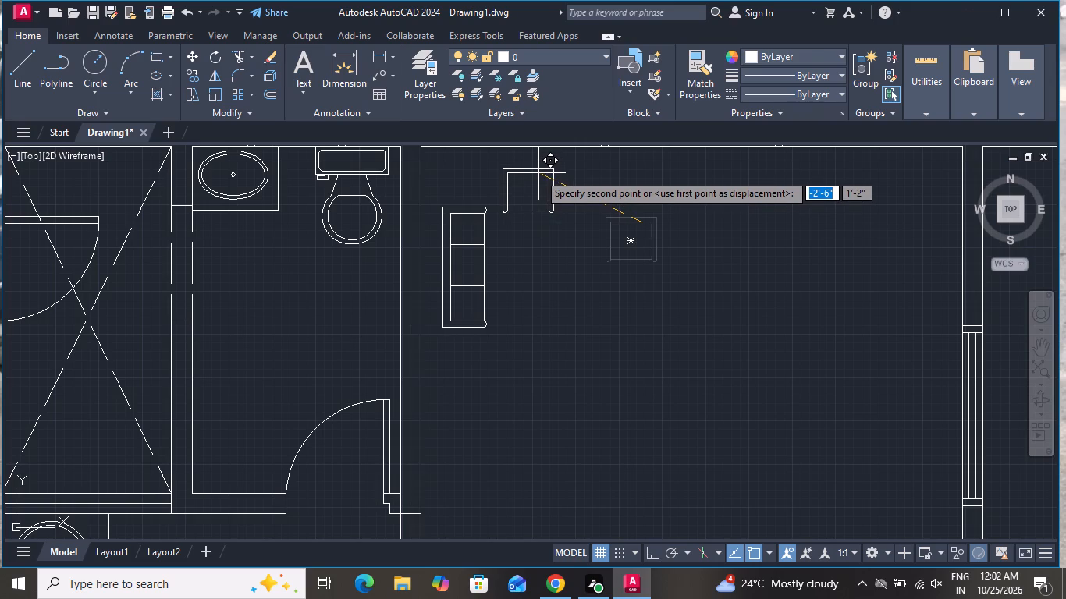
click(538, 172)
Copy the armchair straight down to a spot just past the sofa's lower end.
click(566, 165)
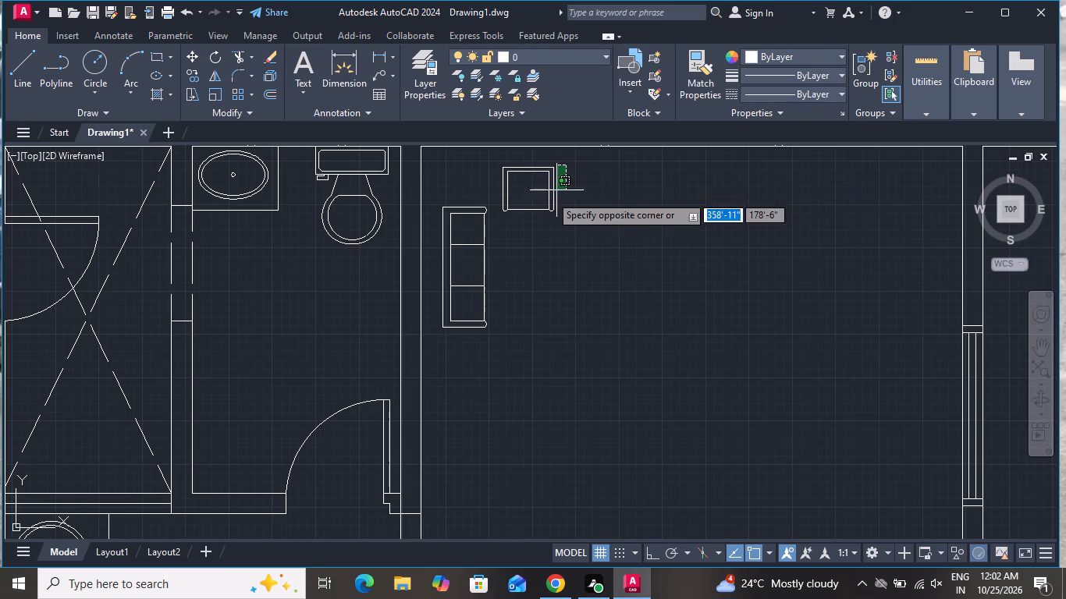
click(498, 213)
scroll(545, 215, up, 3)
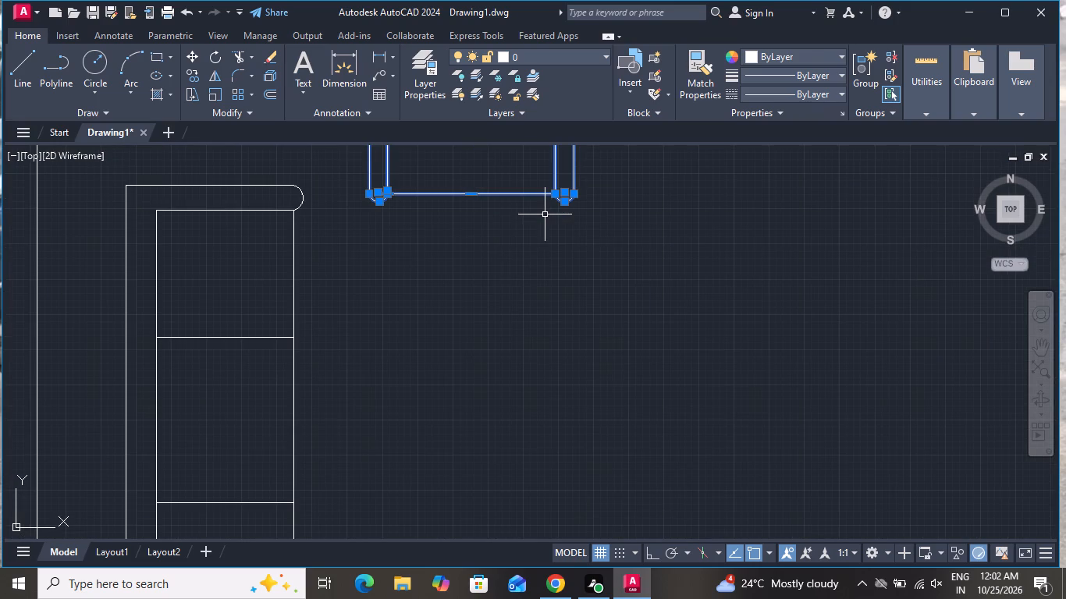
scroll(382, 183, up, 3)
scroll(374, 197, down, 2)
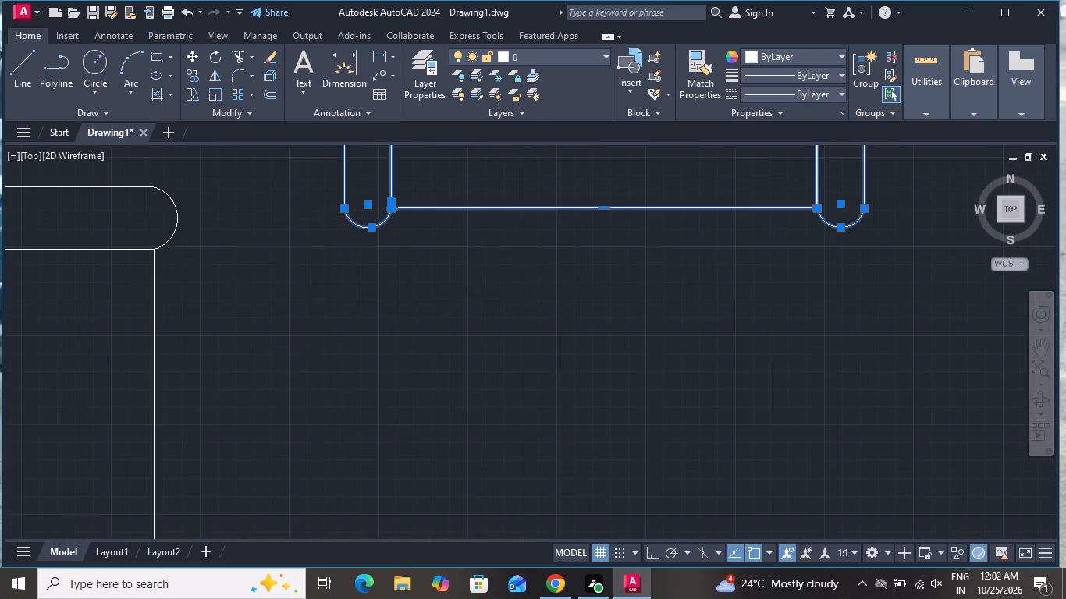
scroll(374, 197, down, 1)
click(195, 71)
click(432, 144)
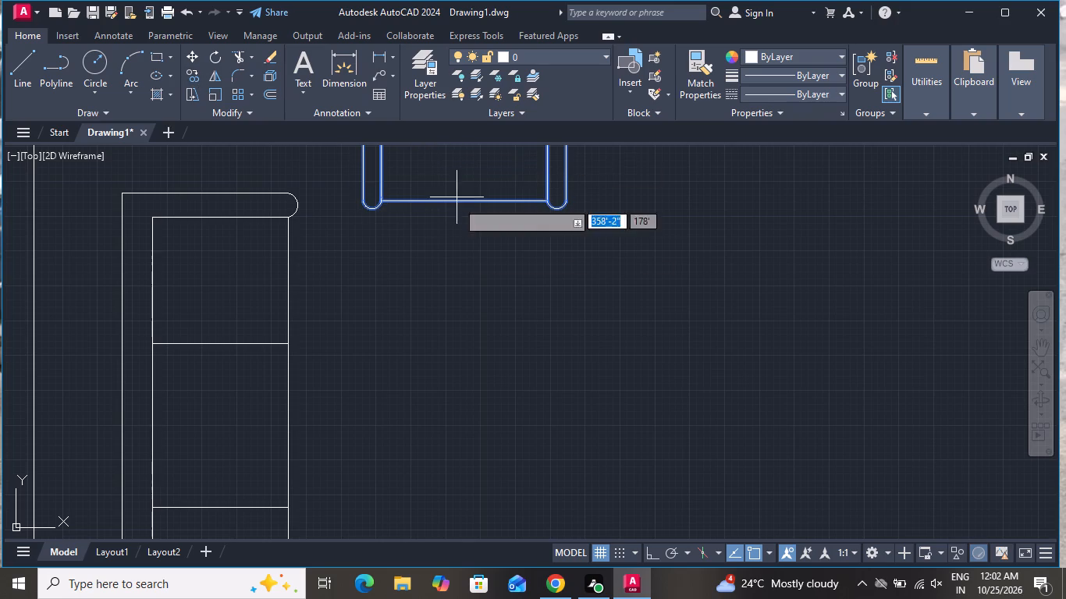
scroll(470, 281, down, 2)
click(479, 194)
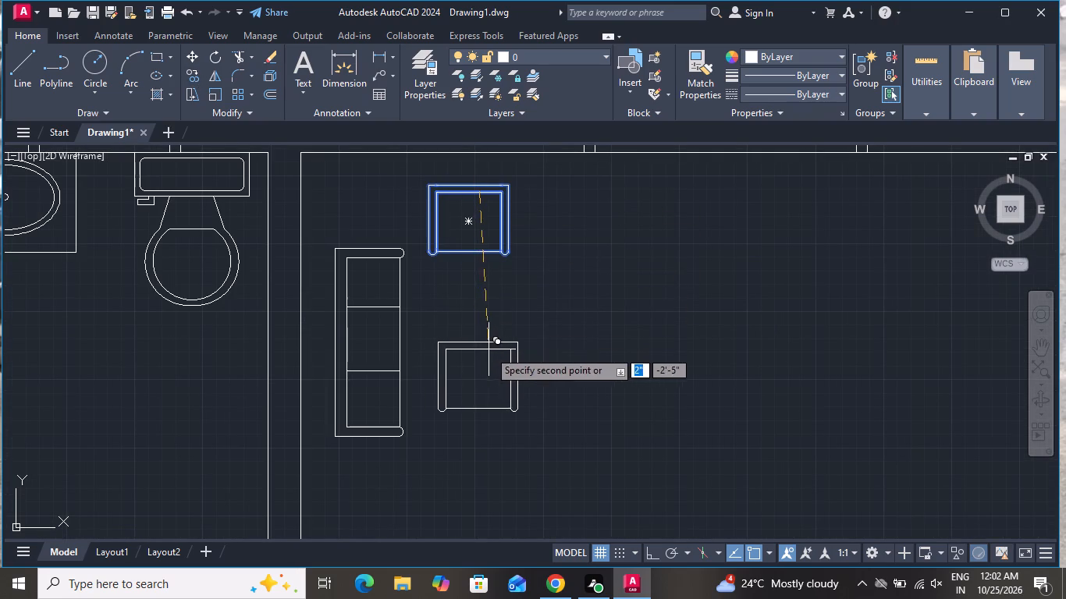
click(476, 422)
right_click(514, 412)
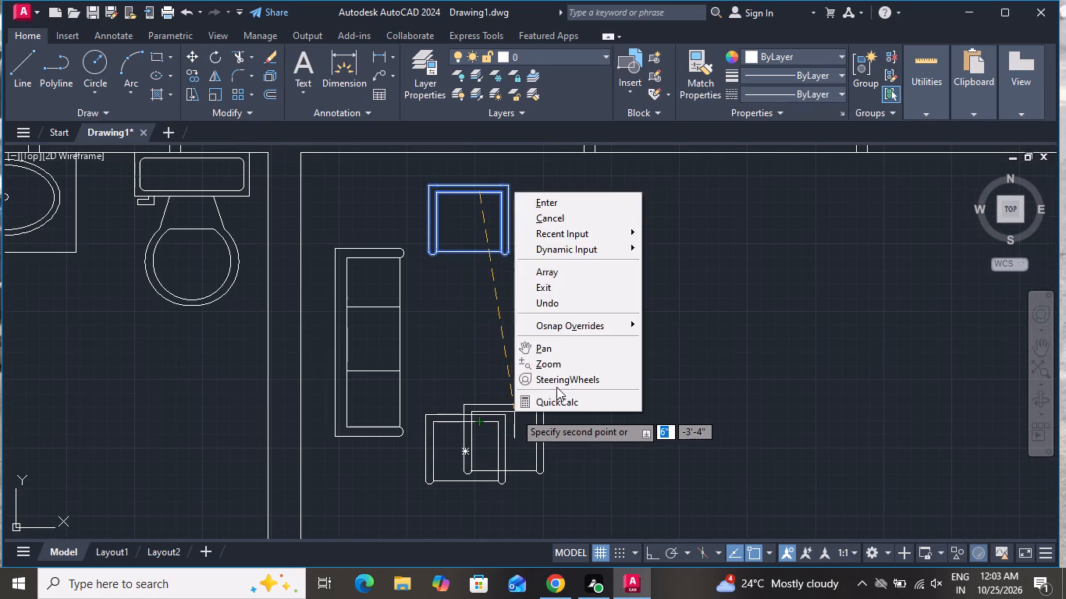
click(581, 211)
Rotate the copied armchair 180° with Ortho on so its open side faces up toward the original armchair.
scroll(374, 444, up, 2)
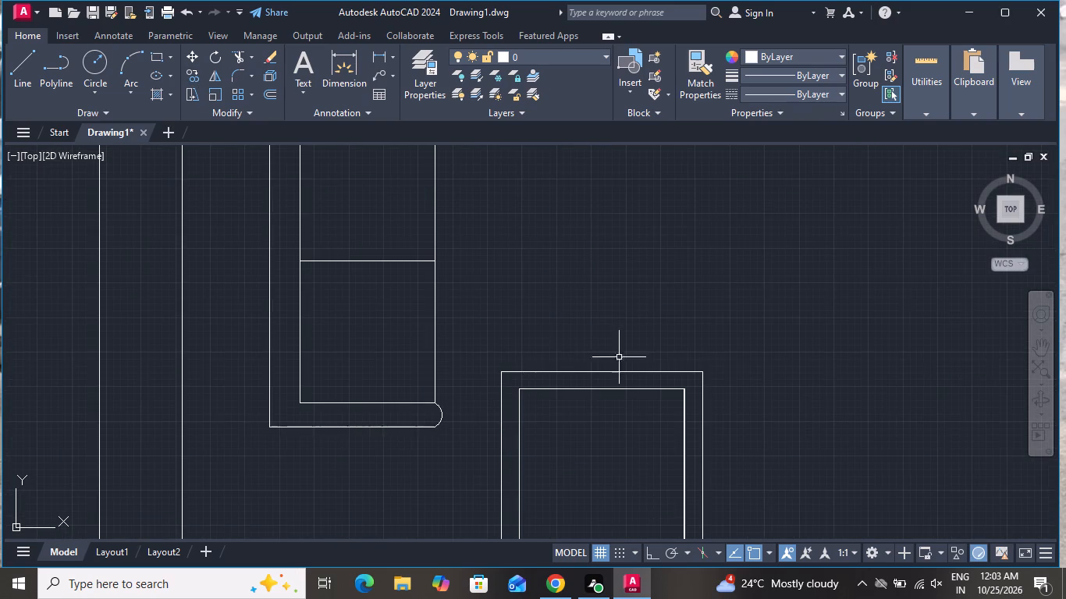
scroll(744, 345, down, 2)
drag(749, 335, 747, 344)
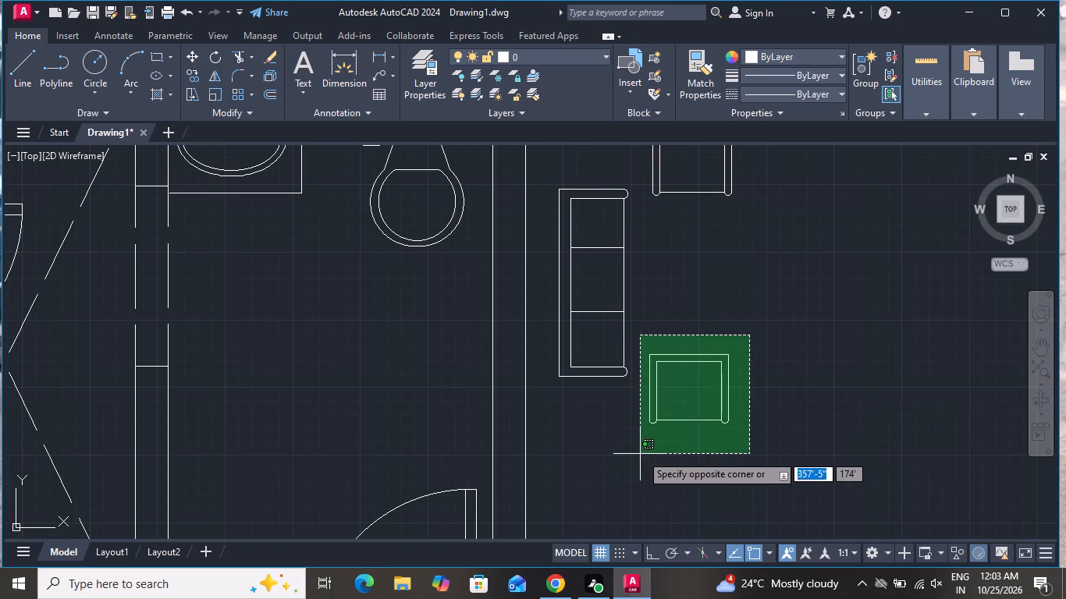
click(641, 454)
click(226, 57)
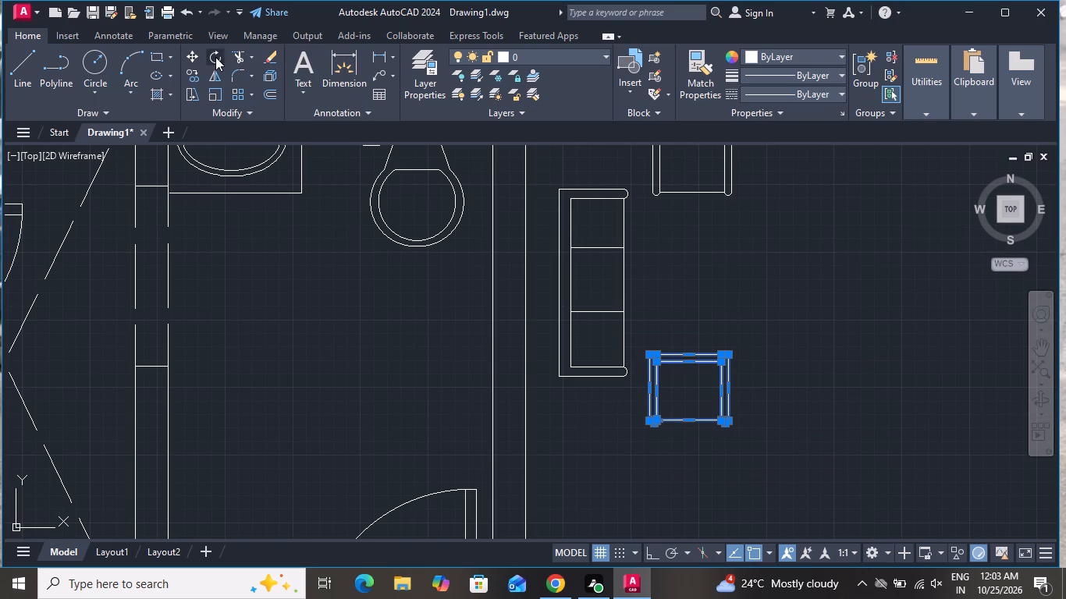
click(215, 57)
click(653, 549)
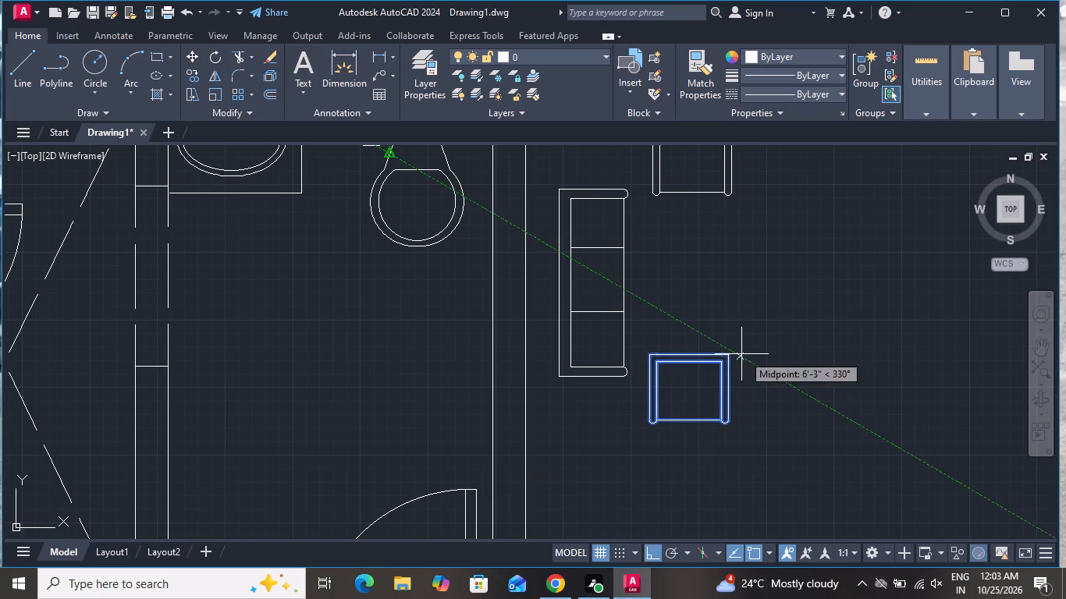
drag(741, 354, 747, 366)
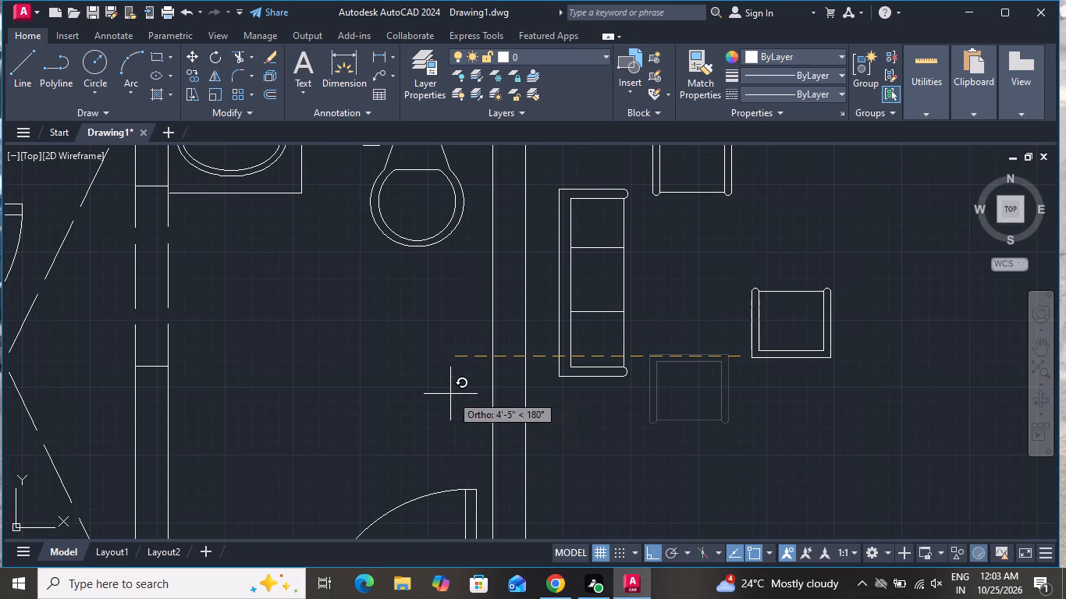
click(325, 191)
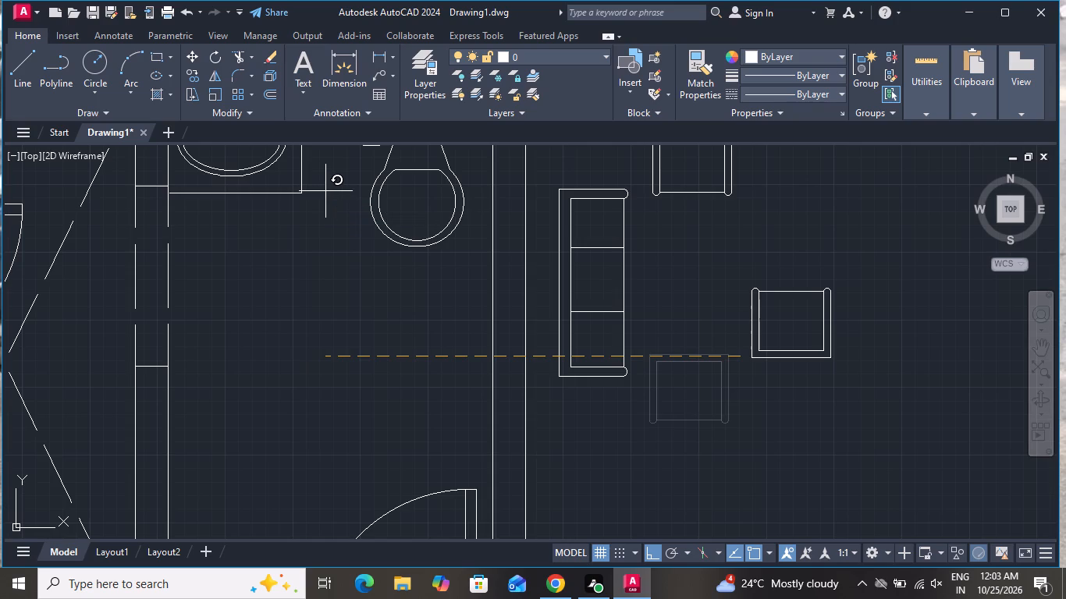
Move the rotated armchair freely about 1'-6" toward the sofa and 1'-3" down, lining it up below the upper armchair.
click(887, 275)
click(718, 385)
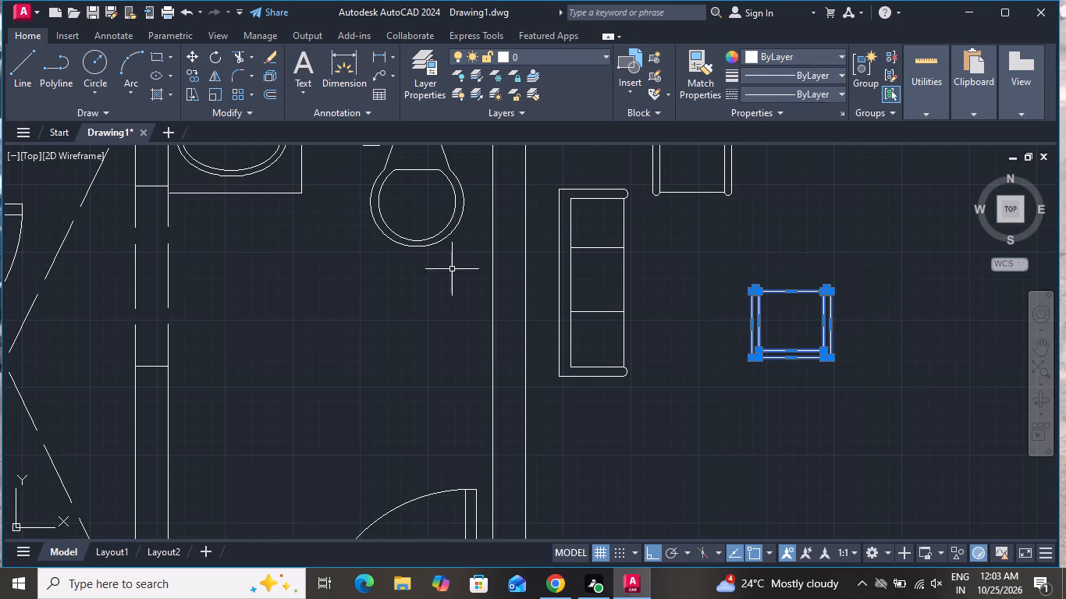
click(189, 50)
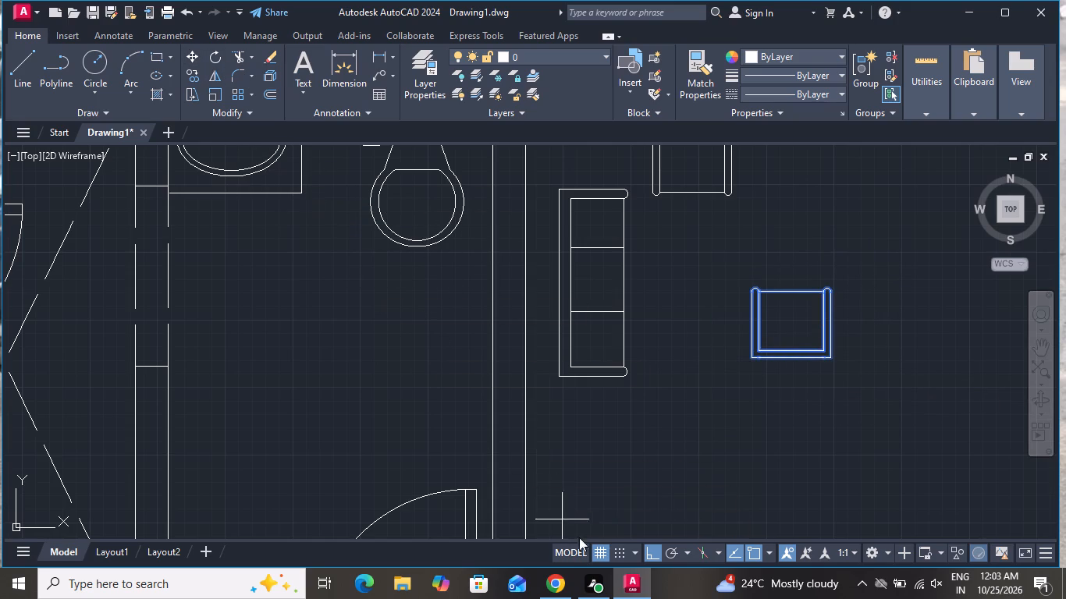
click(644, 551)
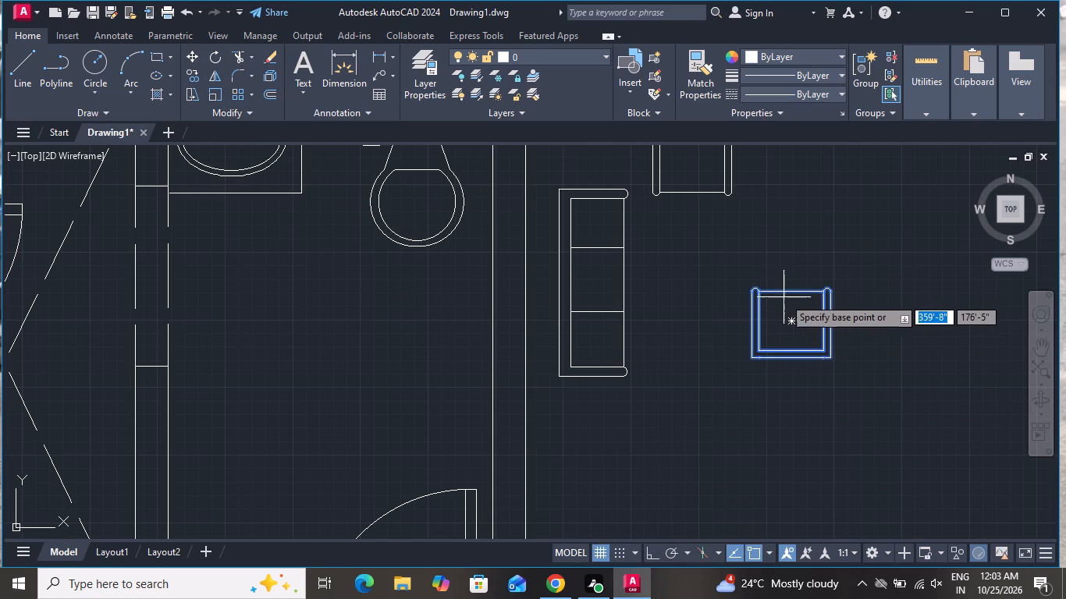
click(787, 292)
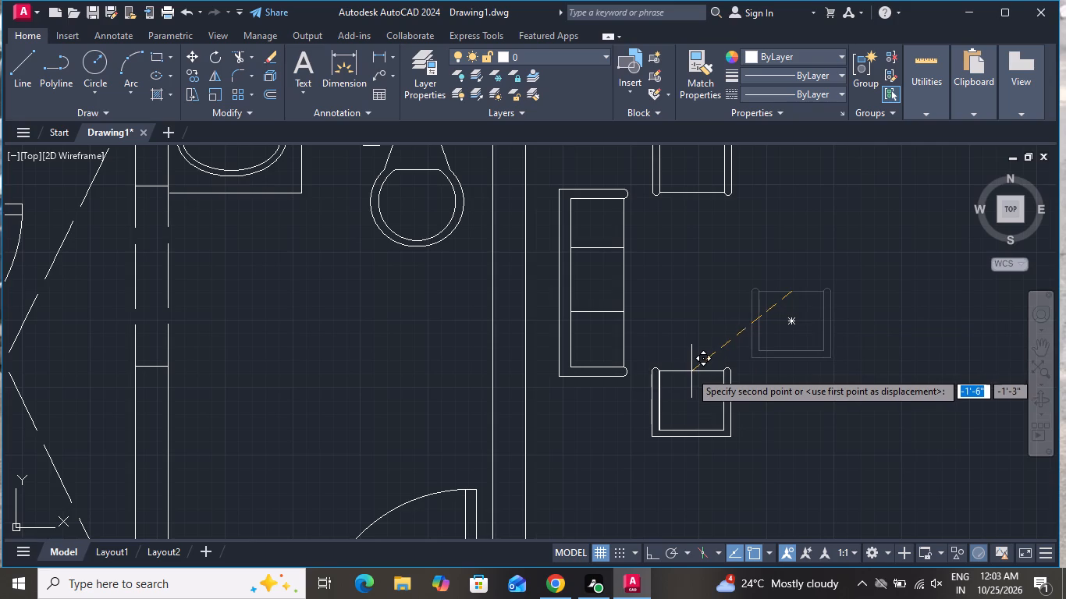
scroll(692, 376, down, 1)
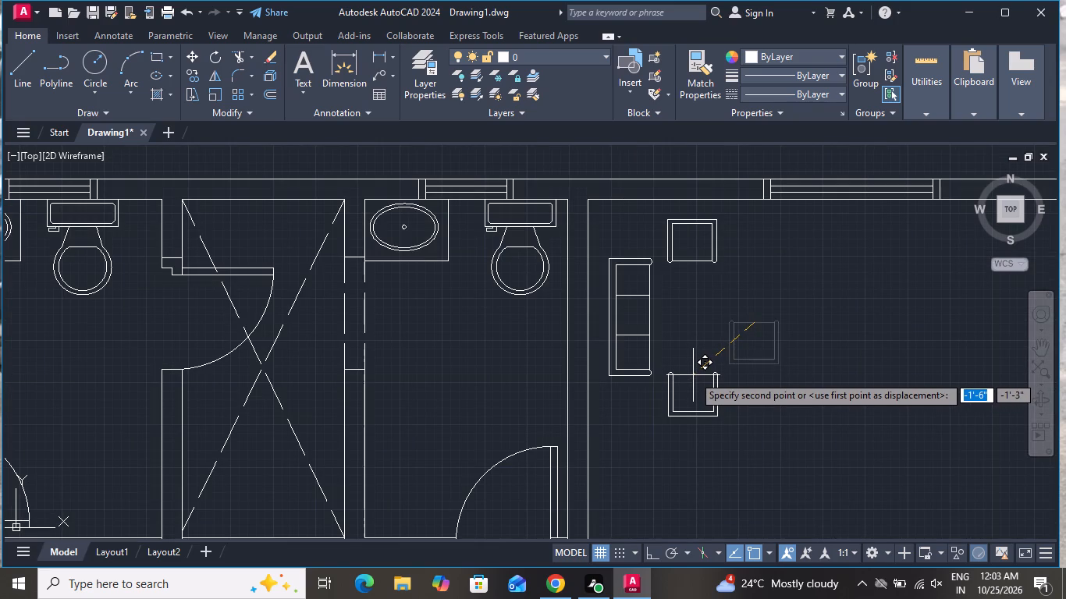
click(691, 375)
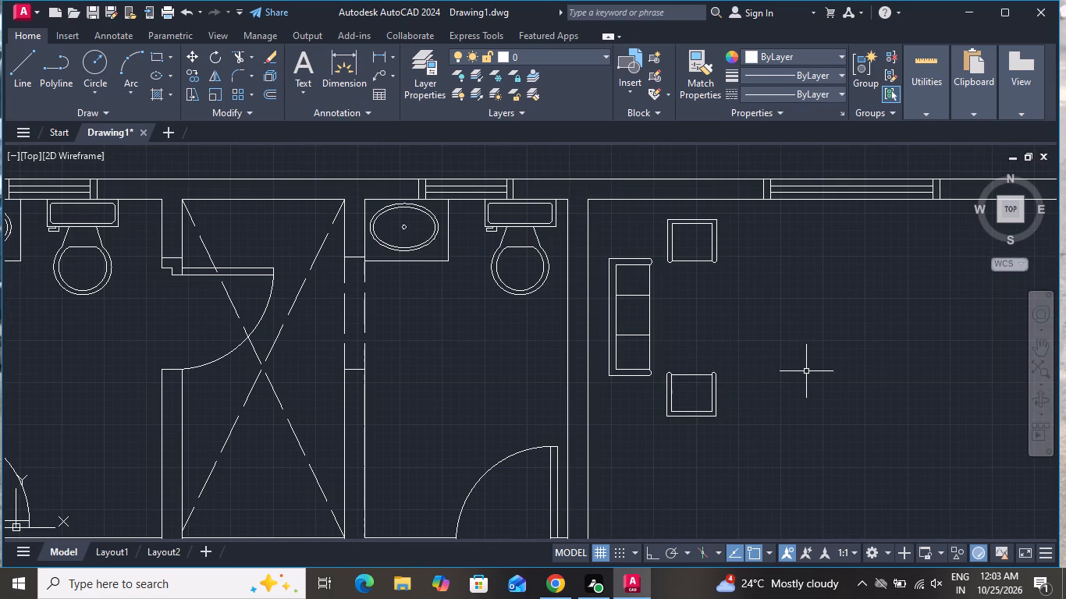
Draw a side-table rectangle about 1' wide by 9" deep in the corner between the sofa's upper end and the walls.
scroll(806, 371, down, 1)
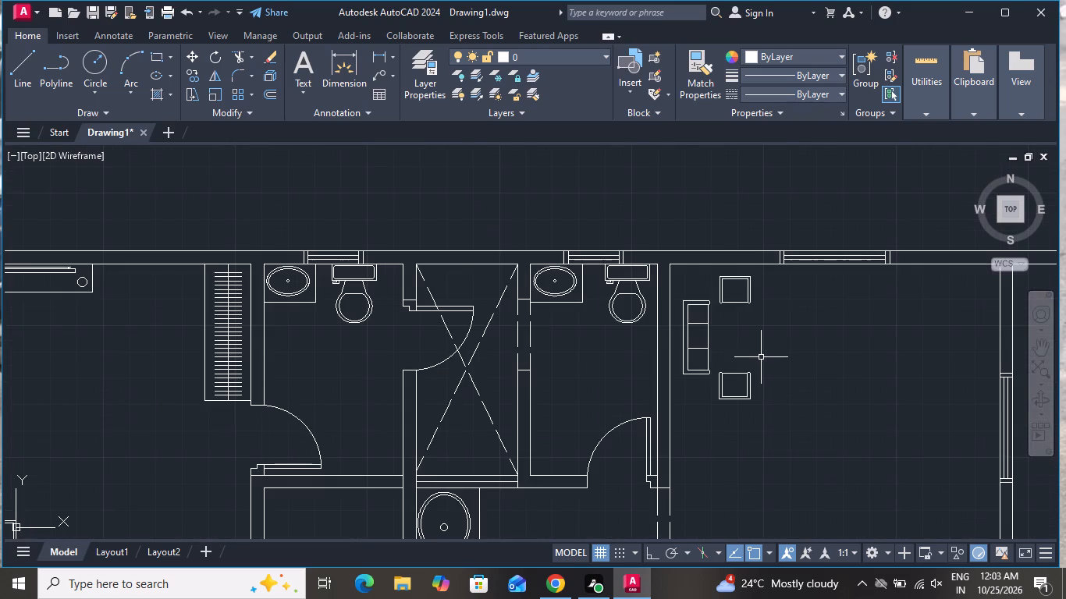
click(151, 57)
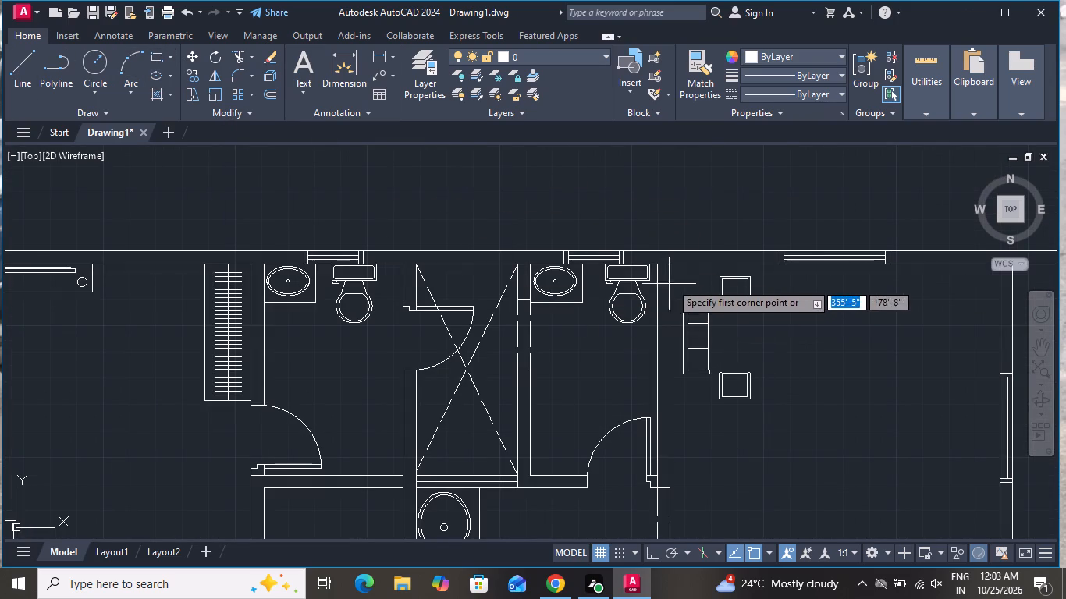
scroll(684, 275, up, 2)
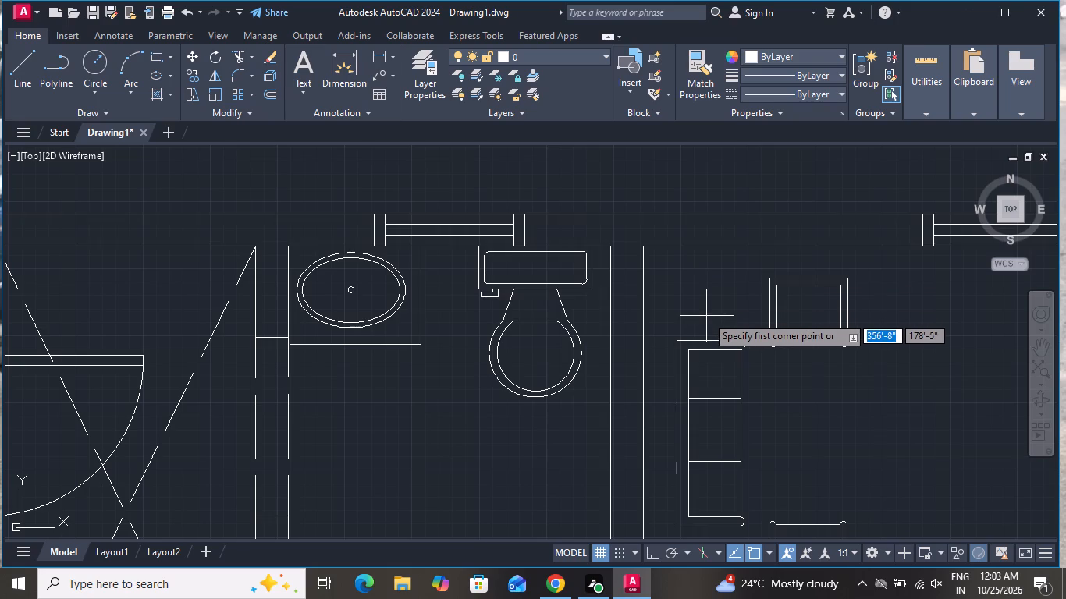
scroll(706, 316, up, 1)
scroll(706, 316, down, 1)
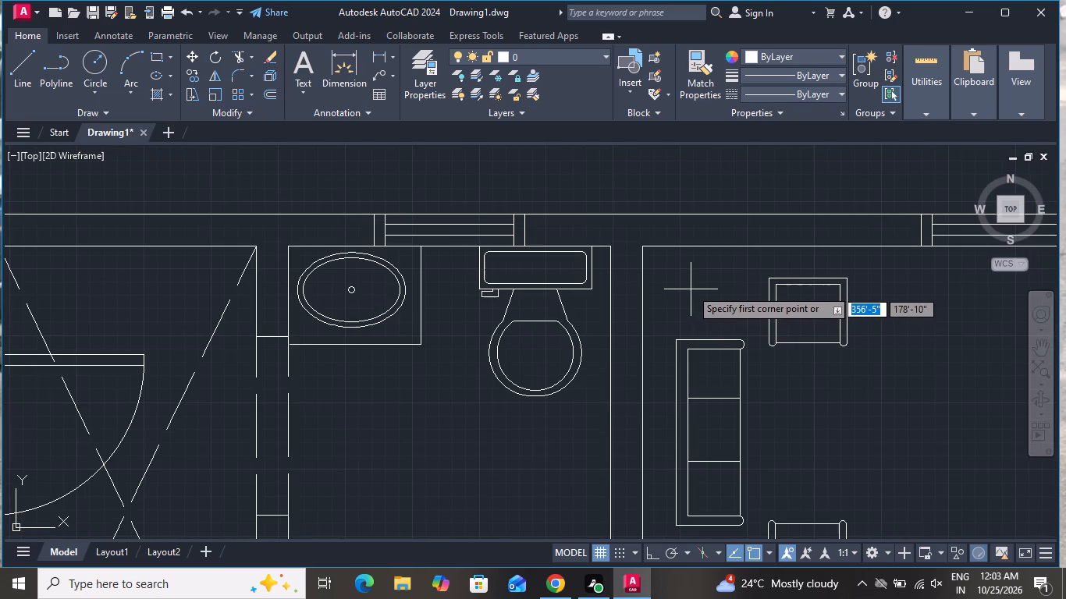
click(682, 277)
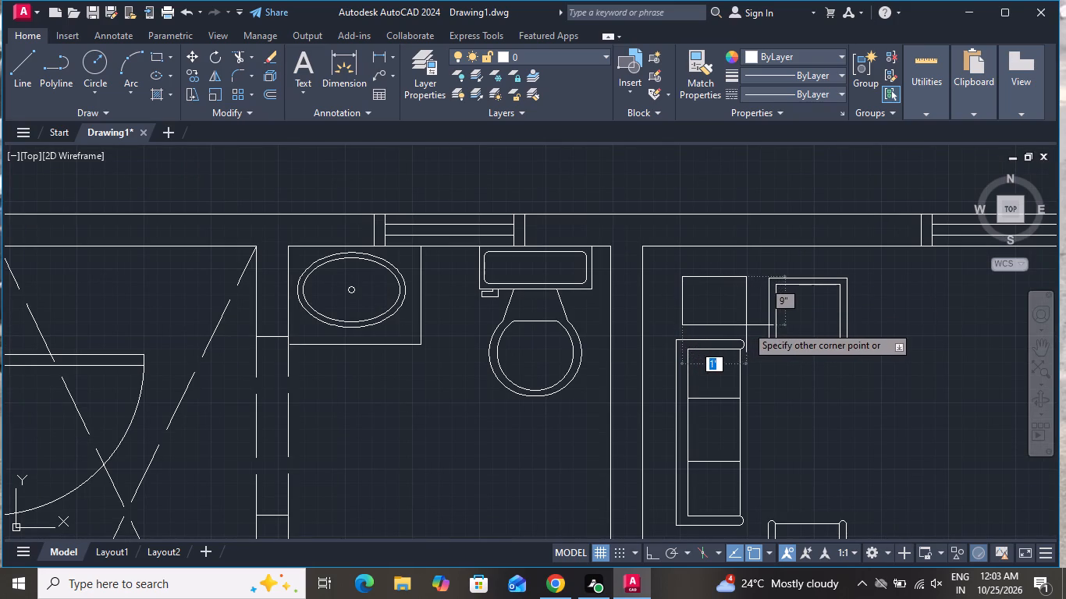
click(746, 325)
Offset the side-table rectangle 1" inward to form its inner border.
text(o 1)
key(shift+quotedbl)
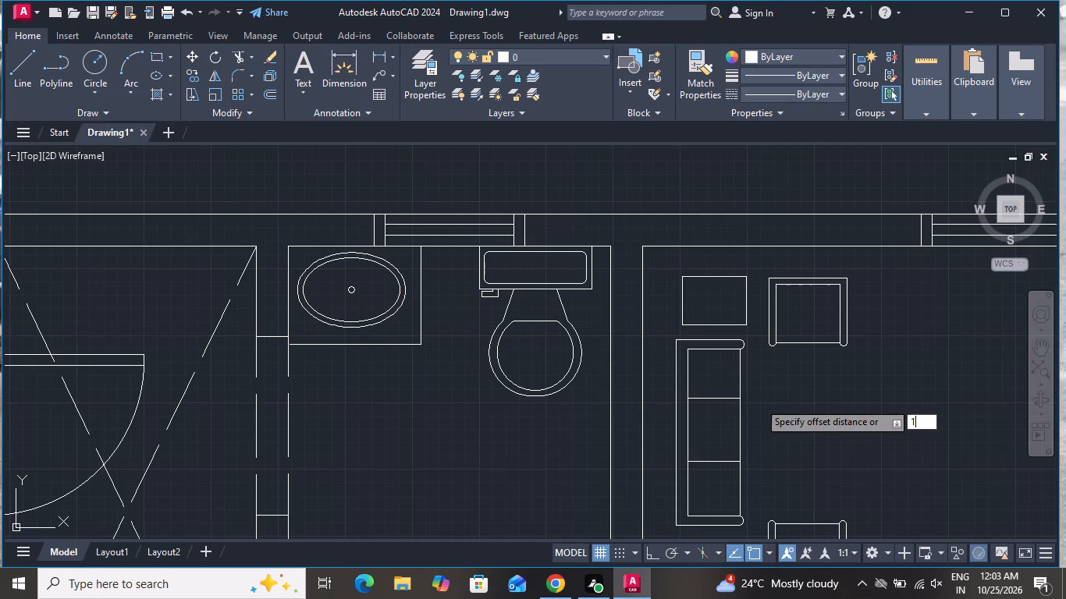
key(Return)
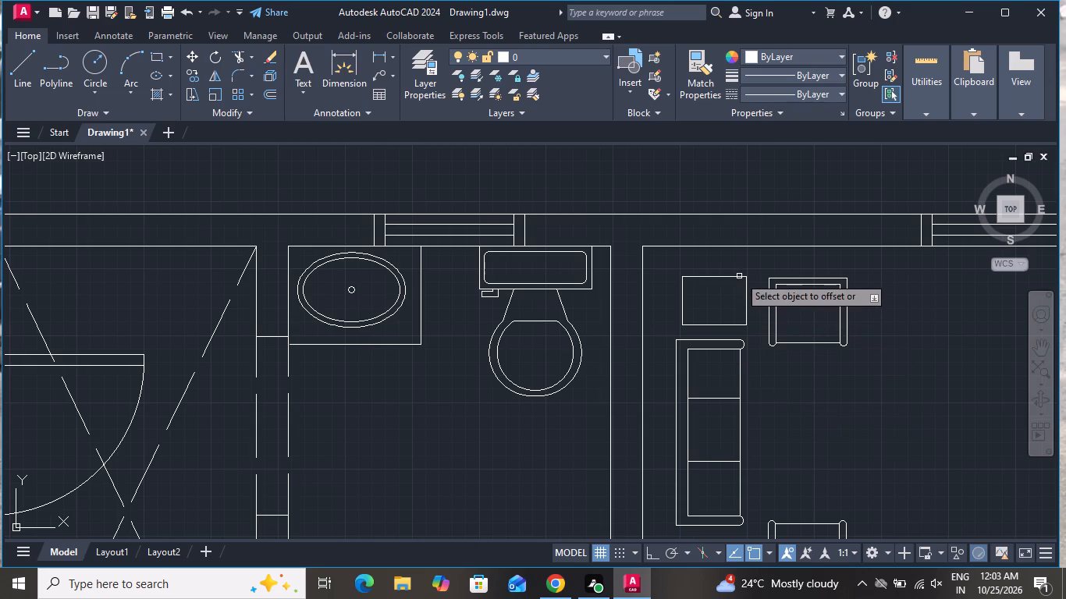
click(737, 275)
click(737, 289)
right_click(730, 297)
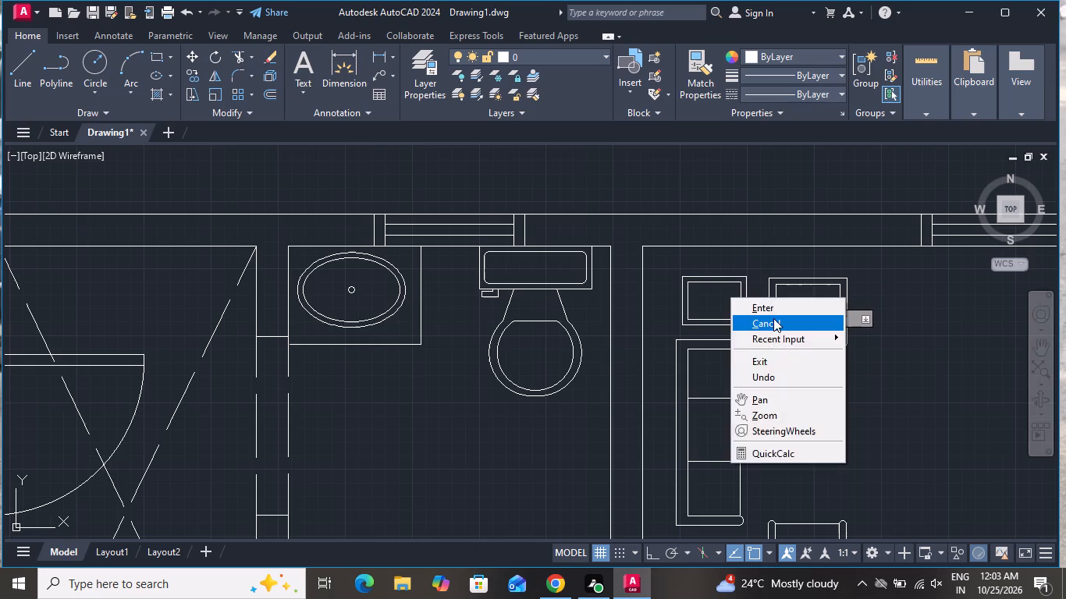
click(773, 318)
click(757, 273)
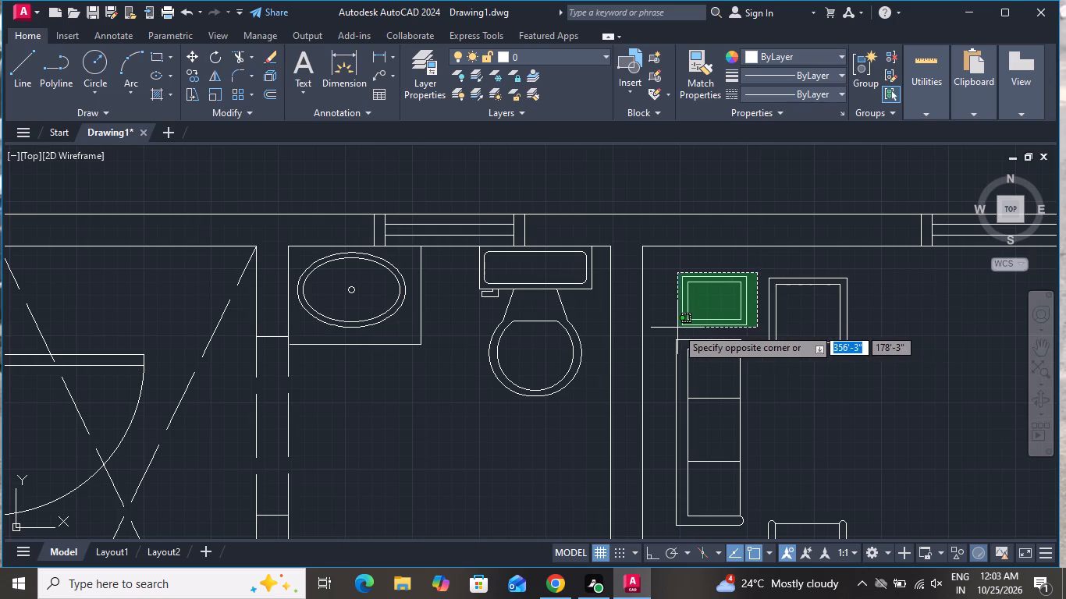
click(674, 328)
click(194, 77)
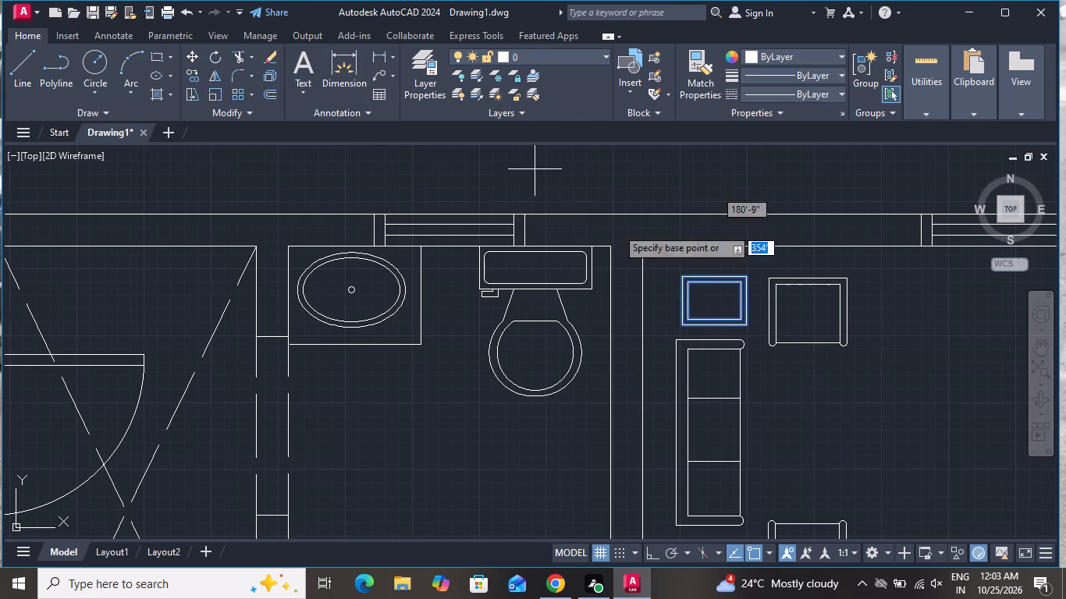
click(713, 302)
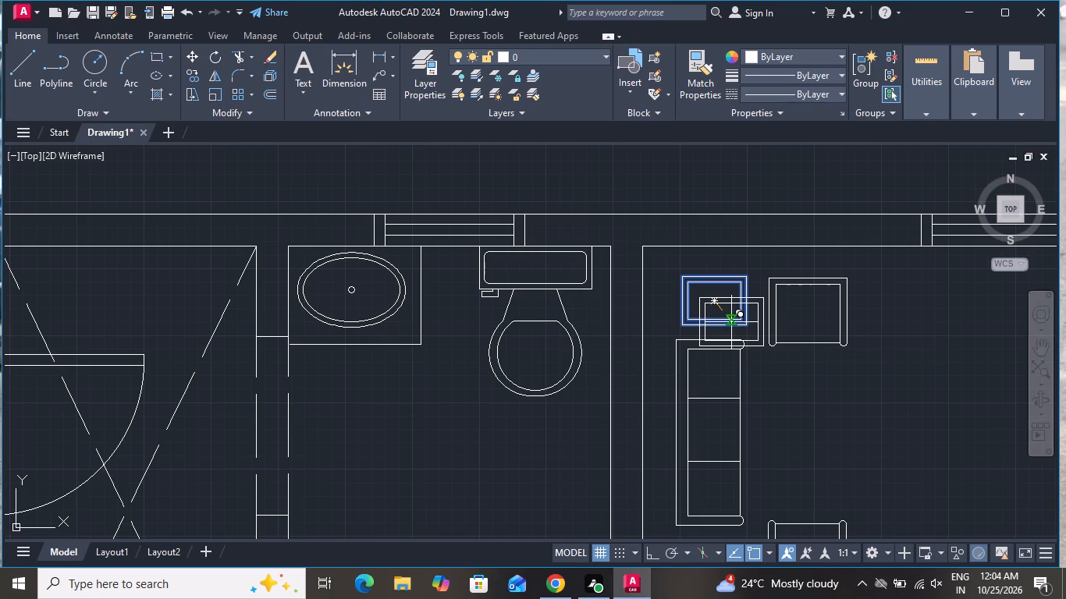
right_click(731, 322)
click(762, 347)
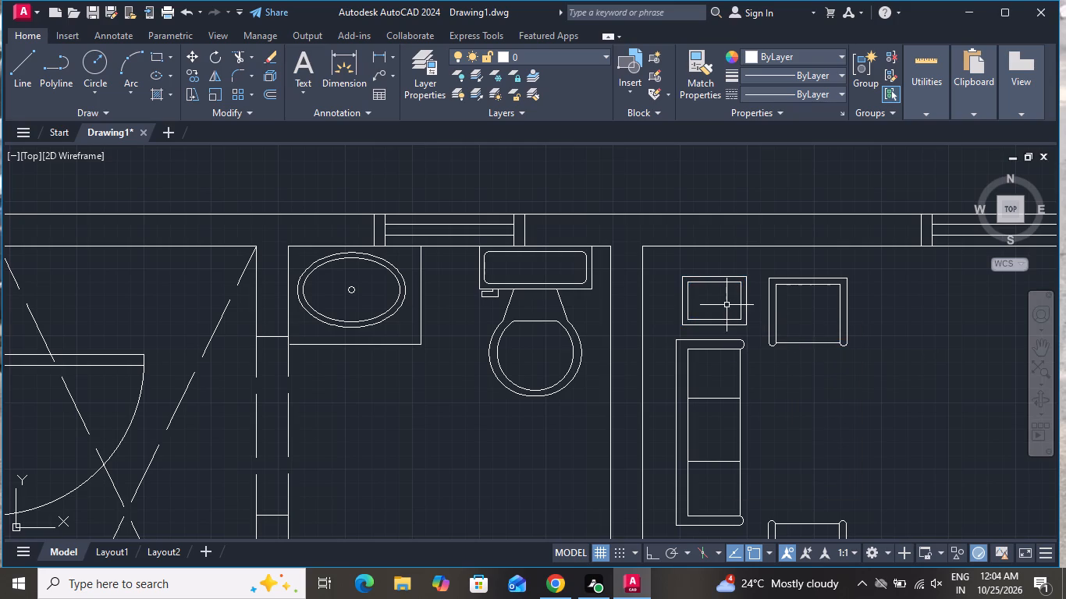
Move the lower armchair slightly toward the sofa, keeping it just beyond the sofa's lower end.
scroll(724, 303, down, 2)
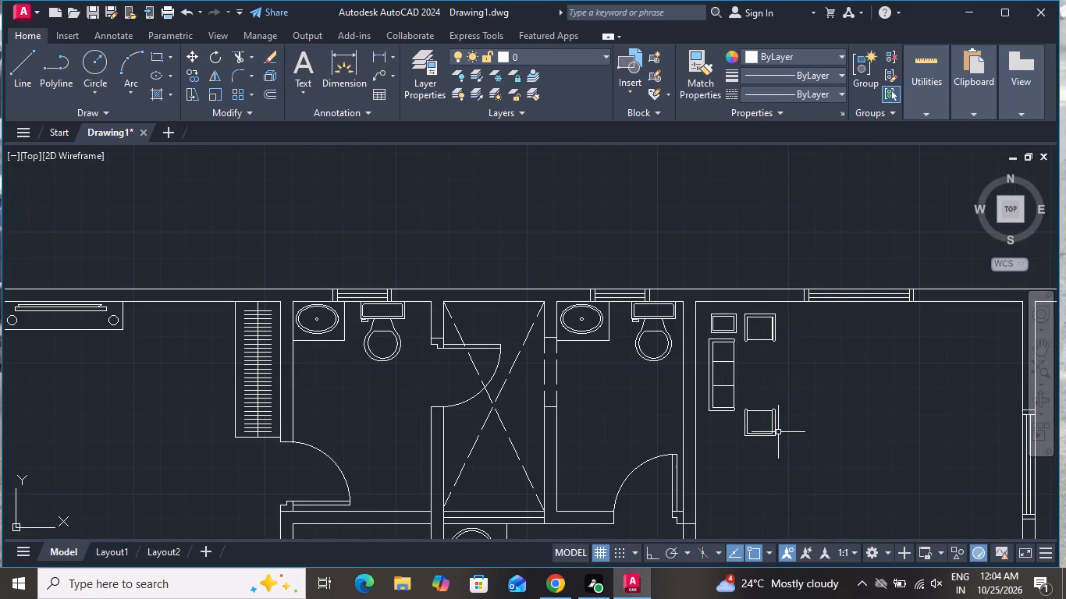
scroll(778, 432, up, 1)
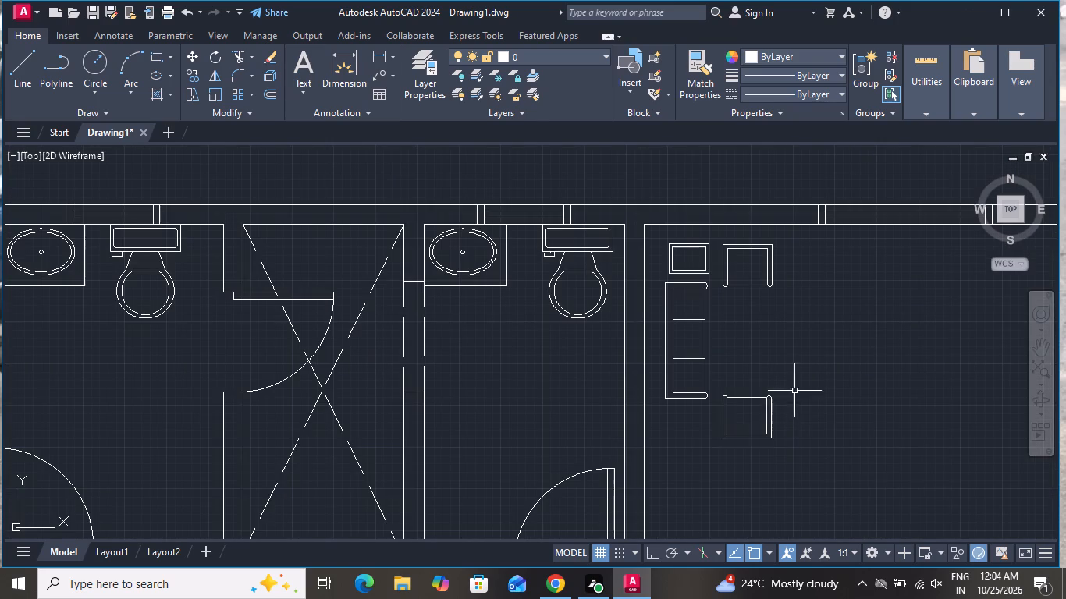
click(794, 391)
click(712, 466)
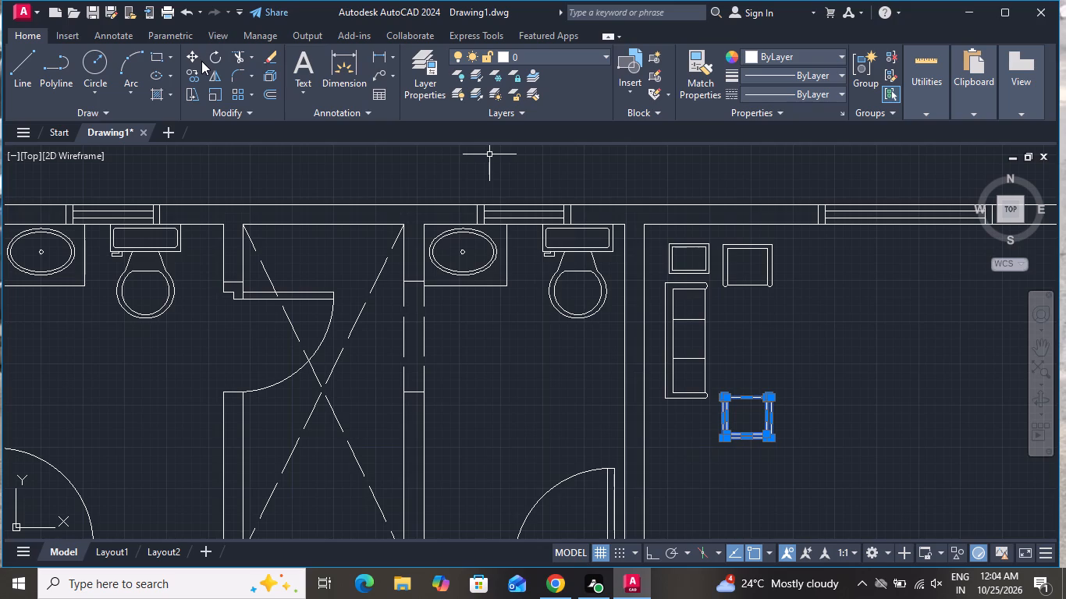
click(198, 62)
scroll(720, 402, up, 2)
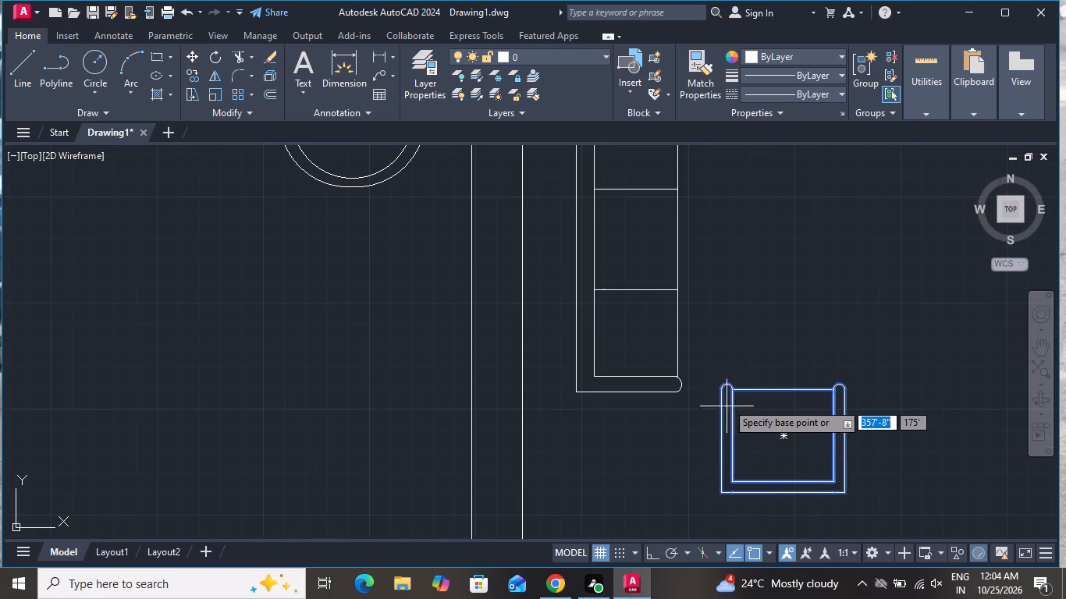
click(726, 387)
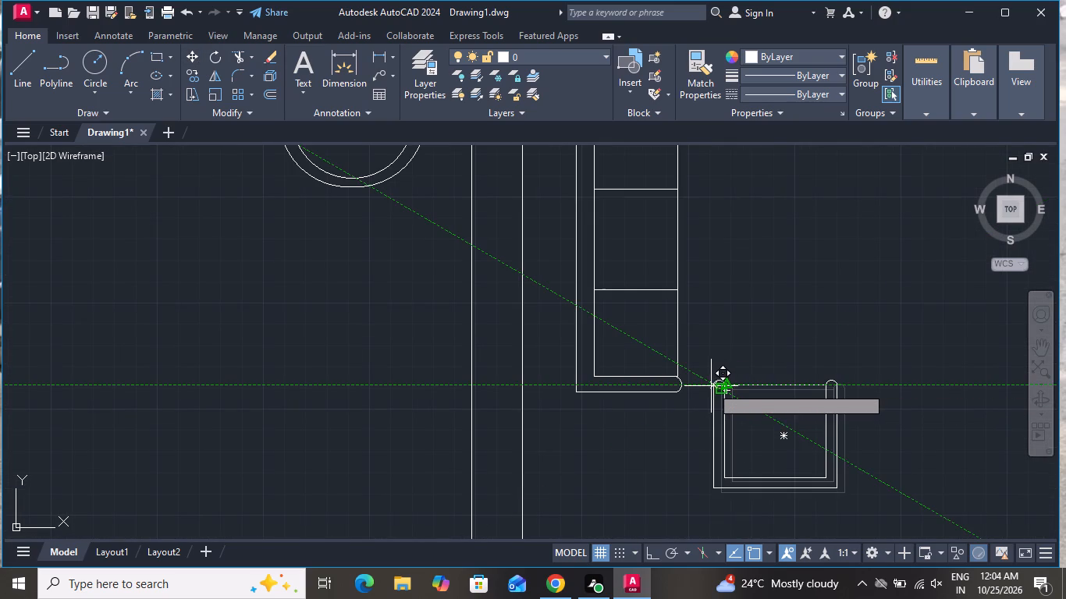
click(708, 386)
Copy the three-seat sofa about 8'-2" across the room toward the opposite wall.
scroll(762, 409, down, 2)
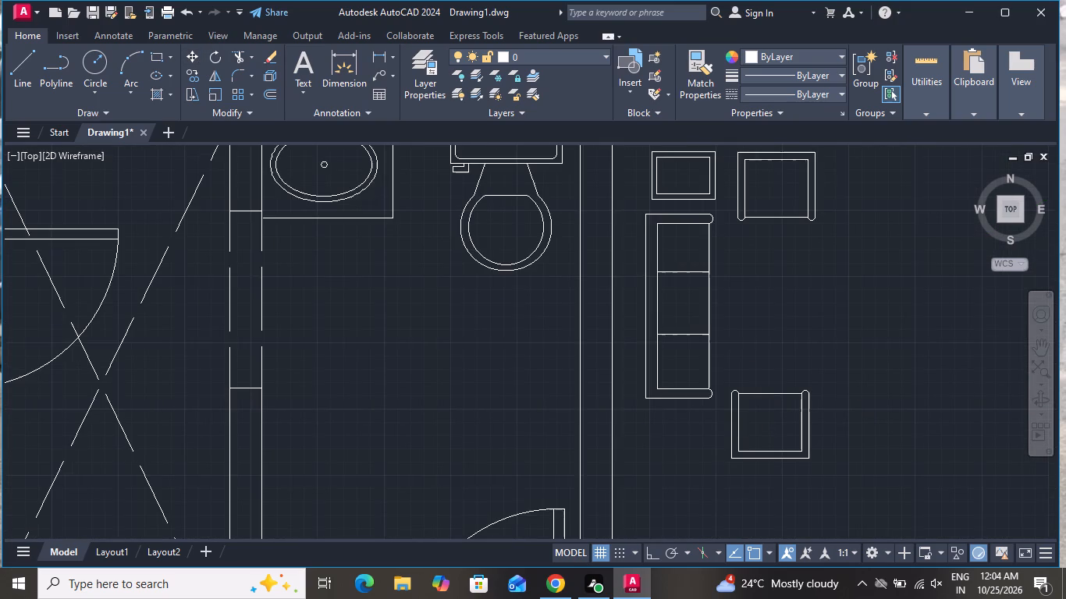
scroll(759, 415, down, 1)
scroll(736, 346, up, 2)
click(752, 318)
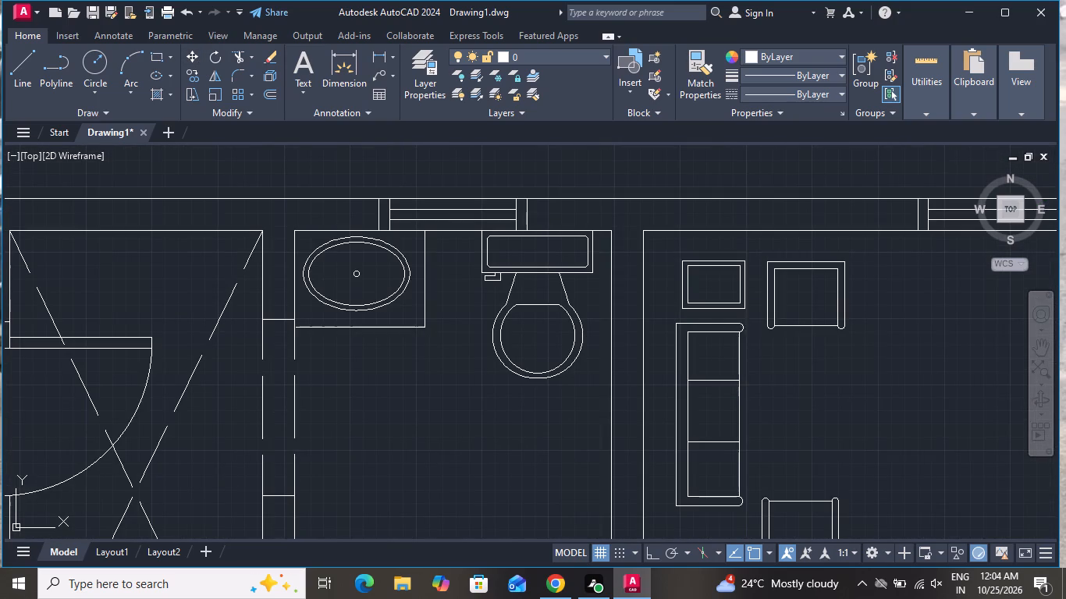
click(671, 518)
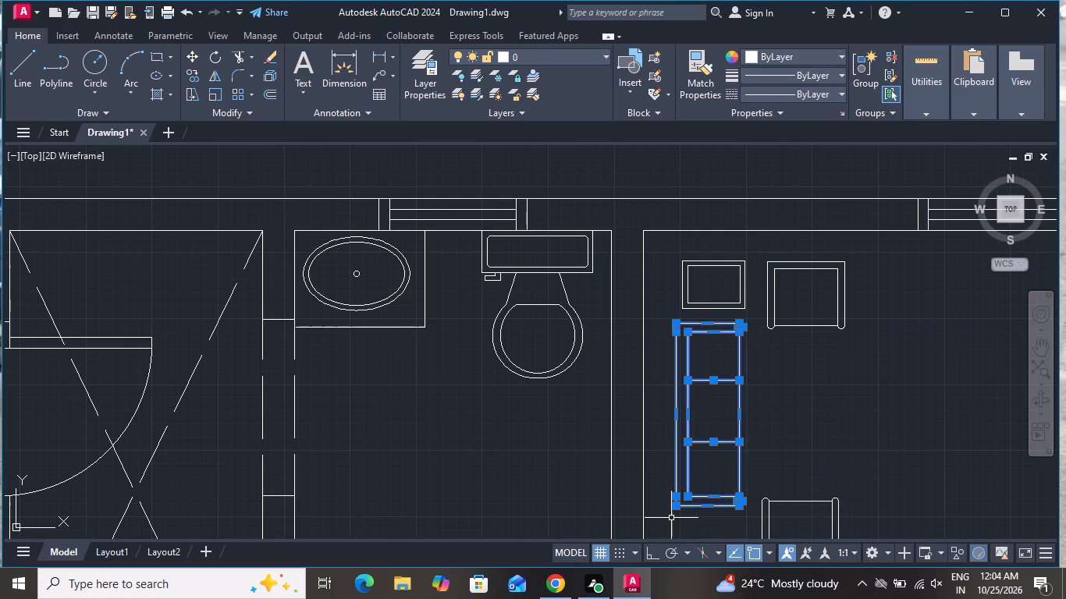
click(191, 75)
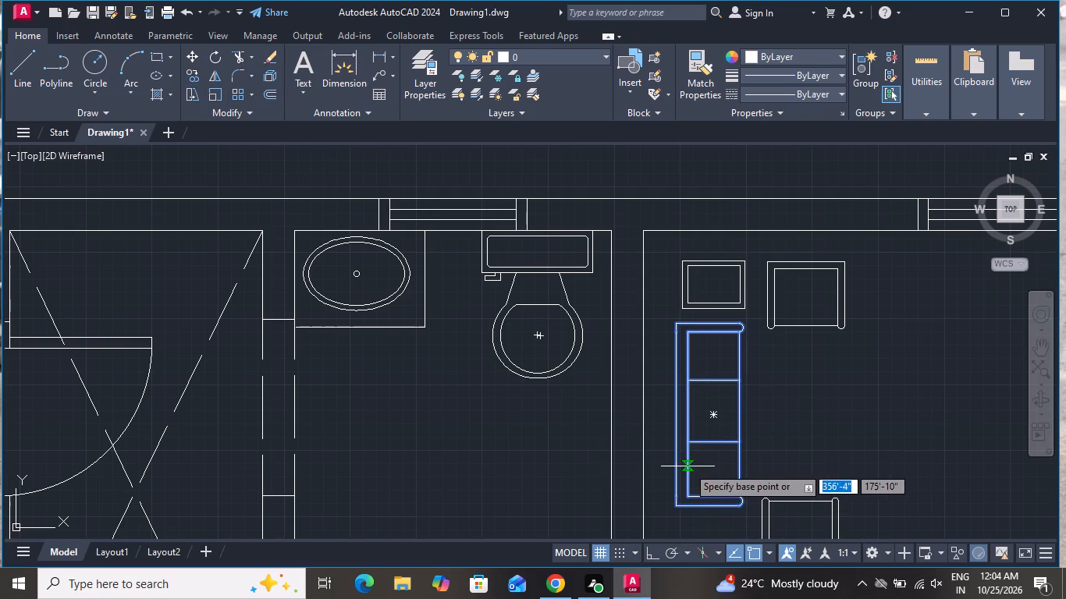
click(696, 456)
scroll(762, 454, down, 2)
scroll(864, 472, down, 1)
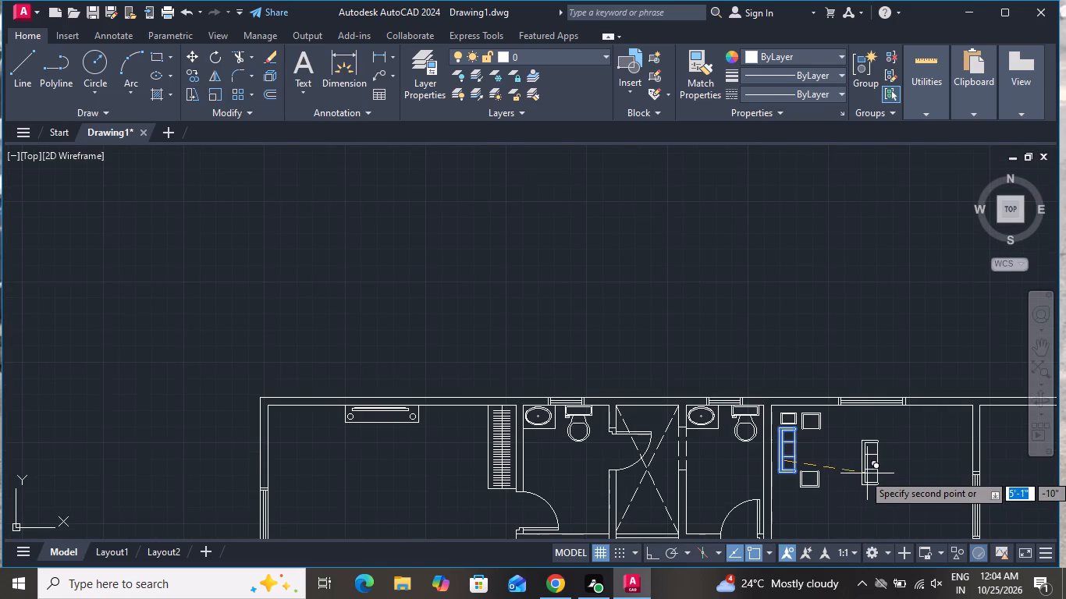
click(912, 470)
right_click(911, 471)
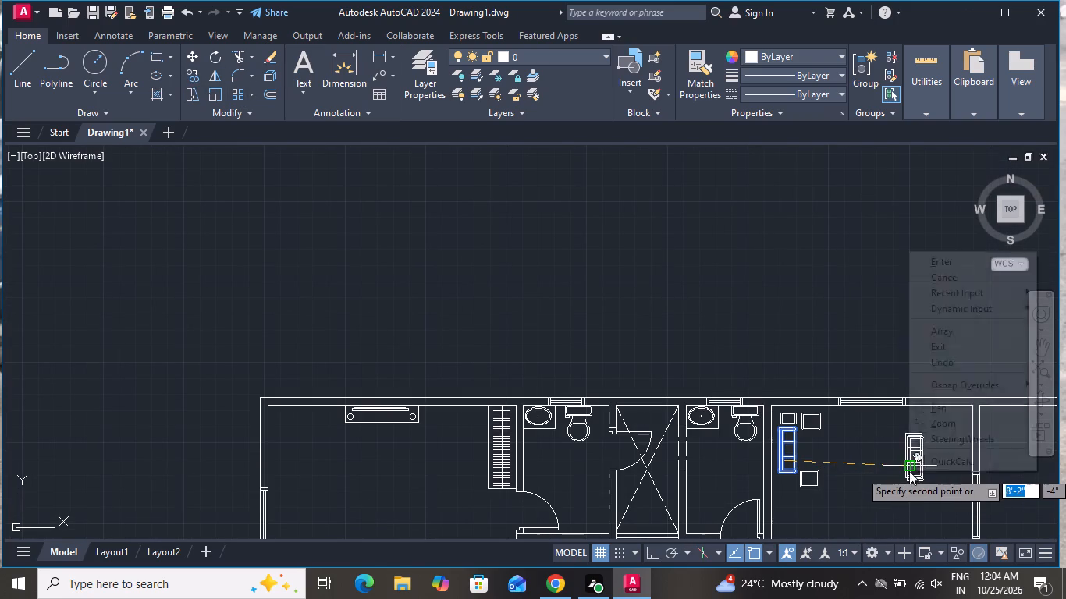
click(941, 279)
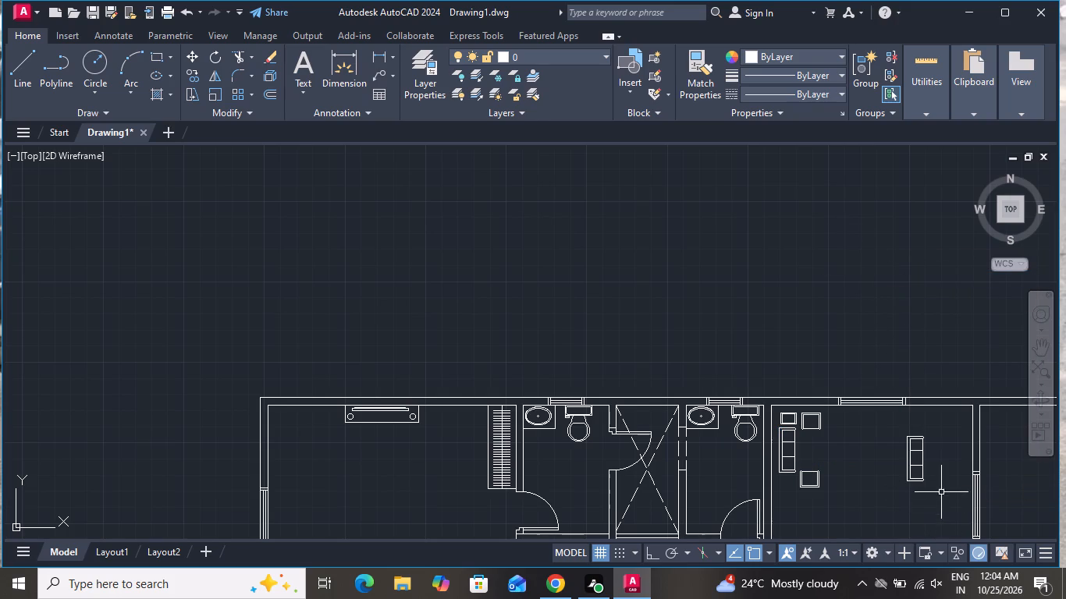
Rotate the copied sofa 180° with Ortho on so its seats face the original sofa.
scroll(941, 491, up, 2)
click(940, 332)
click(837, 489)
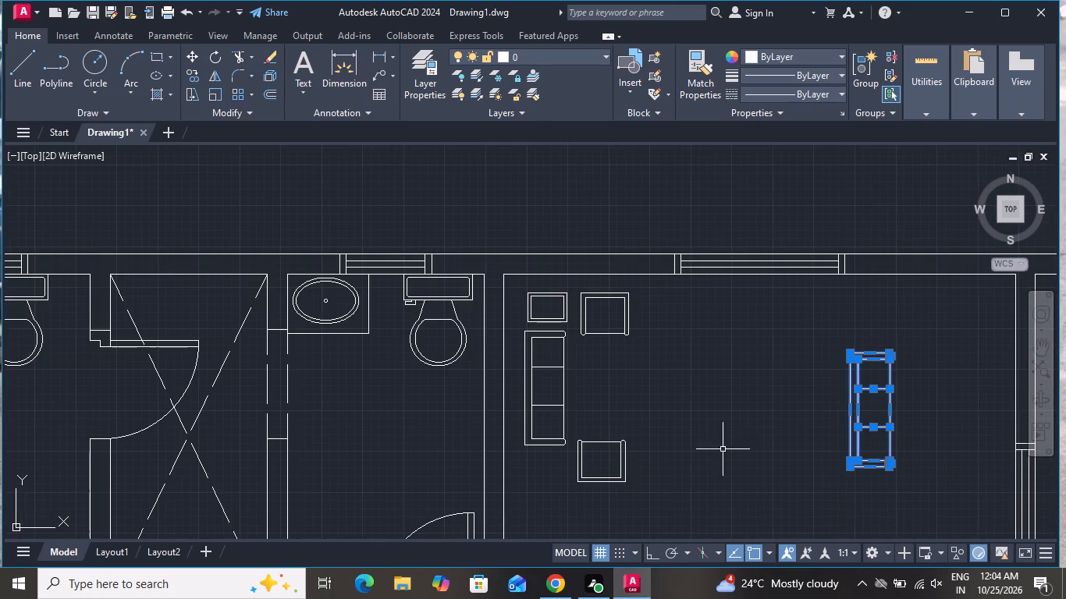
click(647, 554)
click(213, 50)
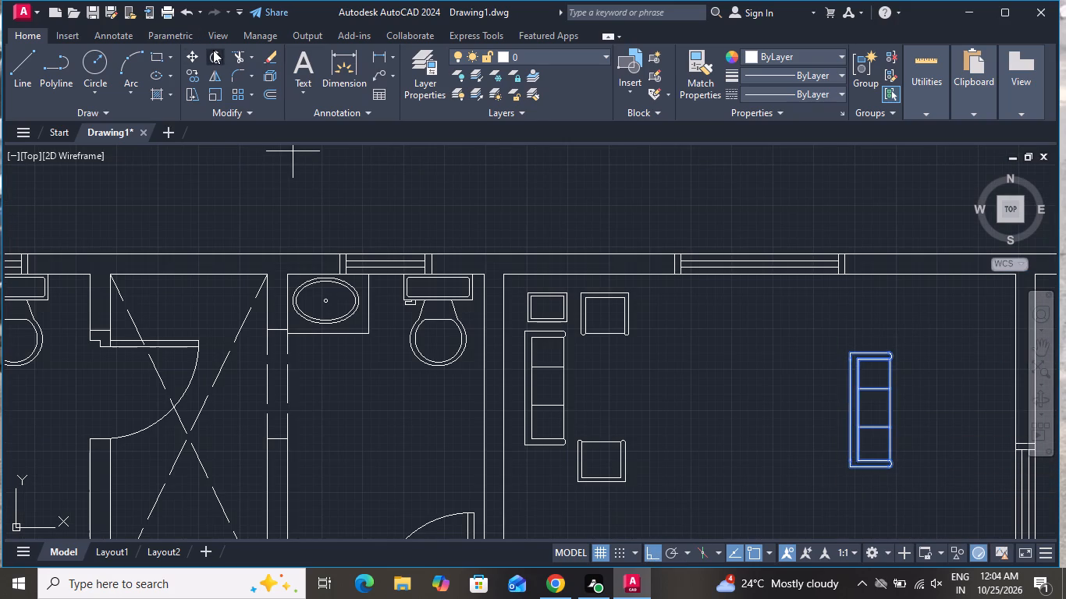
click(892, 345)
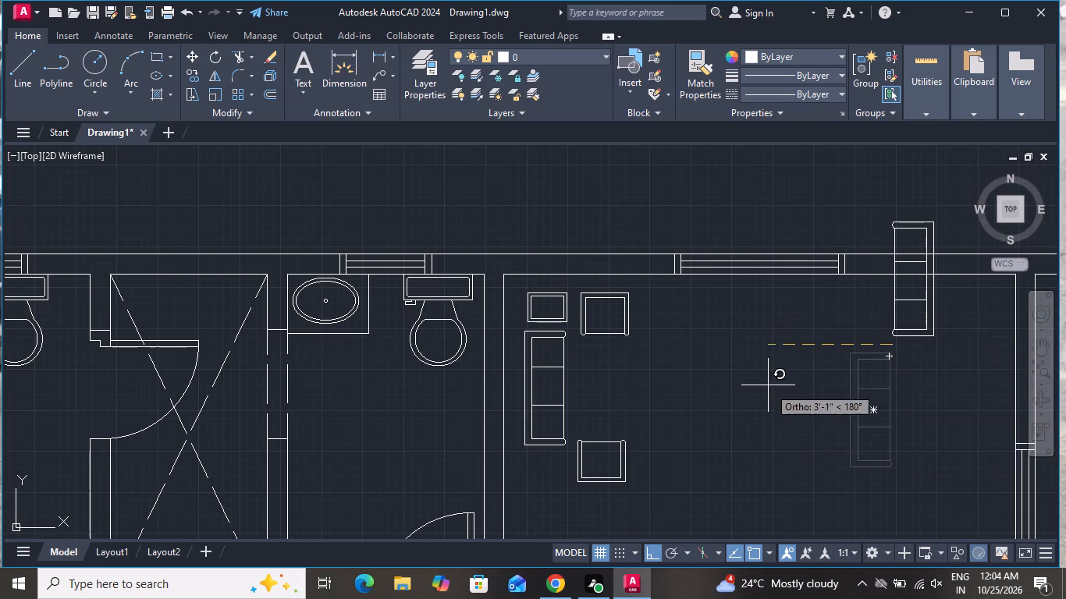
click(764, 349)
Move the rotated sofa freely, with Ortho off, down into the room so its back sits beside the right-hand wall, level with the original sofa.
click(943, 299)
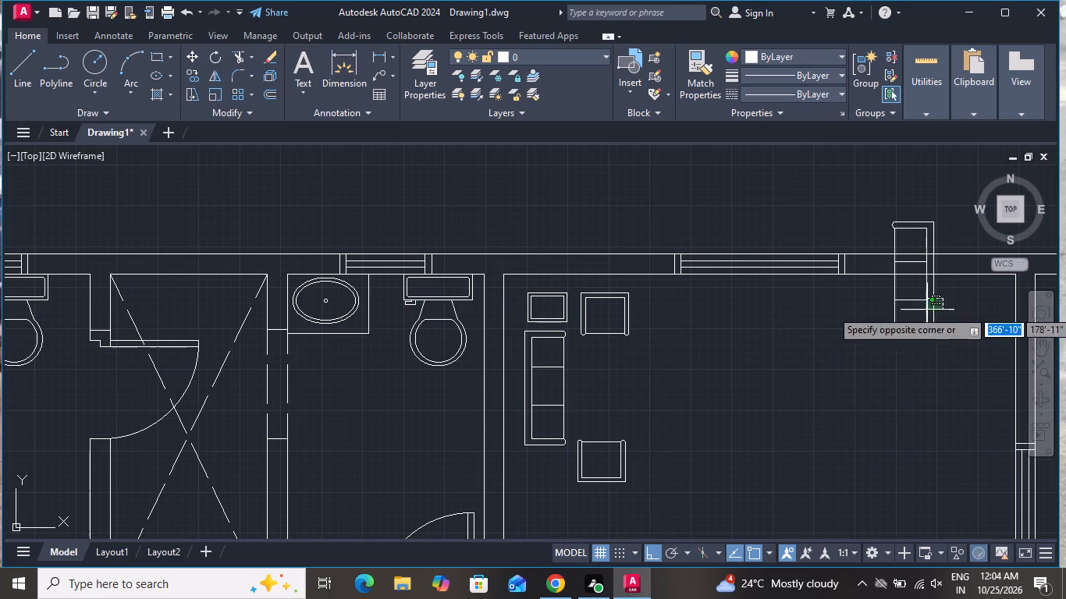
click(872, 353)
scroll(911, 281, up, 1)
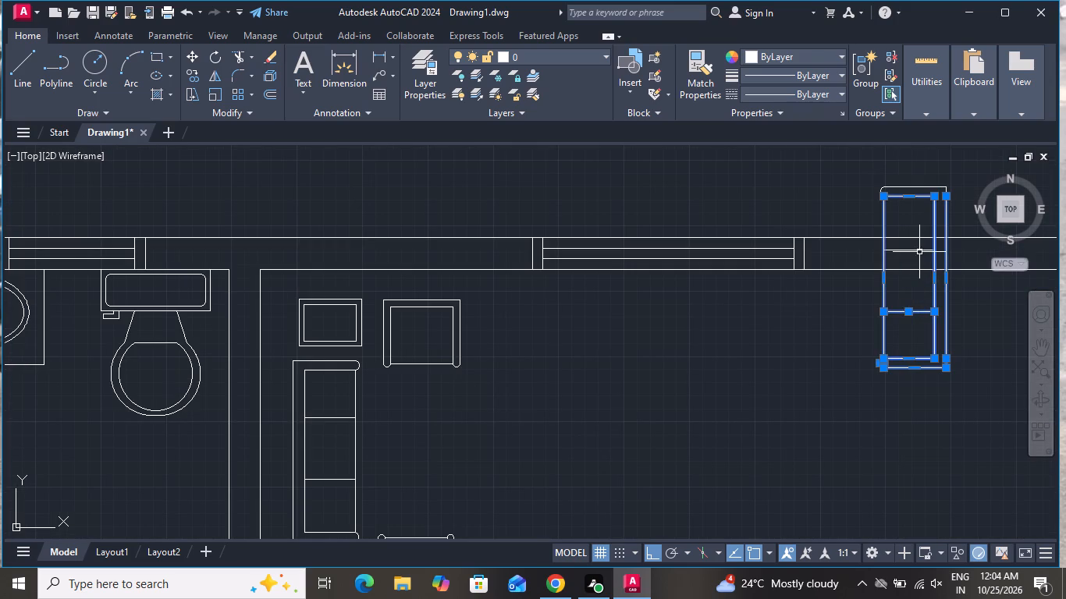
click(919, 250)
click(961, 168)
click(860, 213)
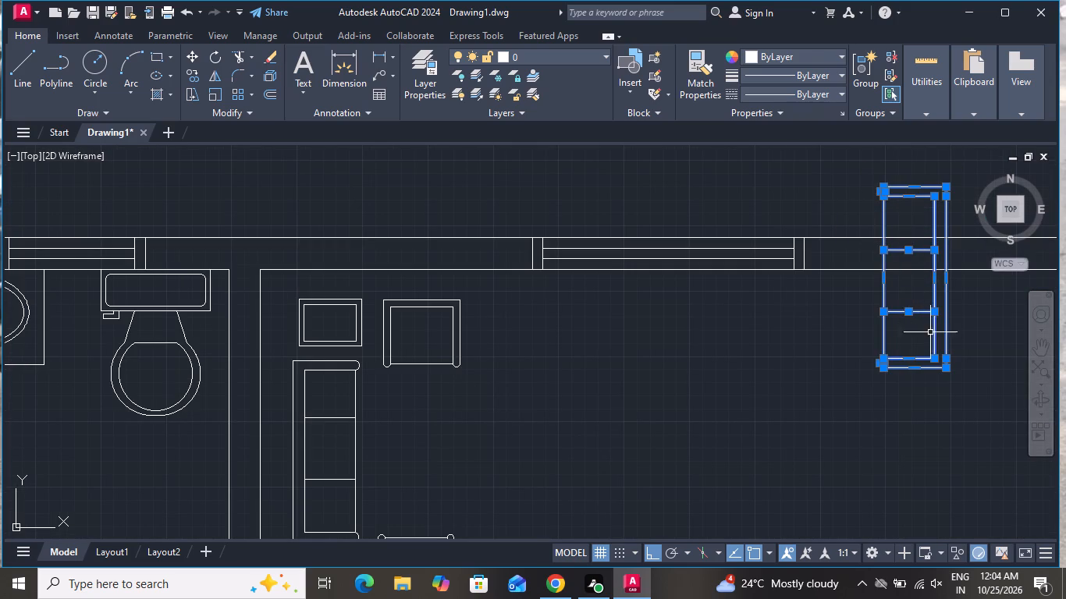
scroll(921, 365, up, 3)
scroll(920, 372, down, 1)
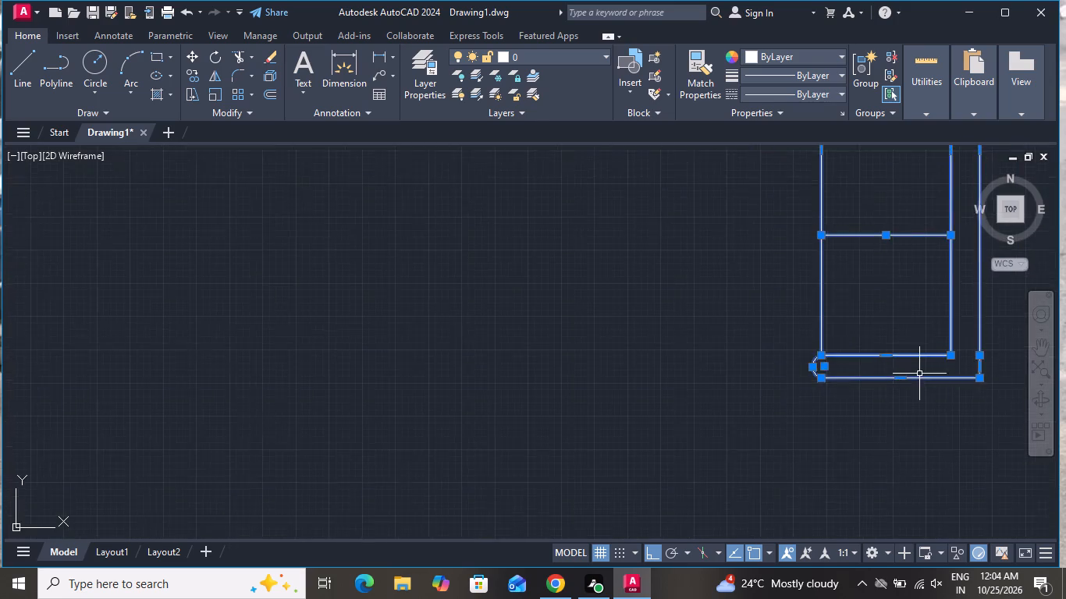
scroll(919, 374, down, 2)
click(191, 52)
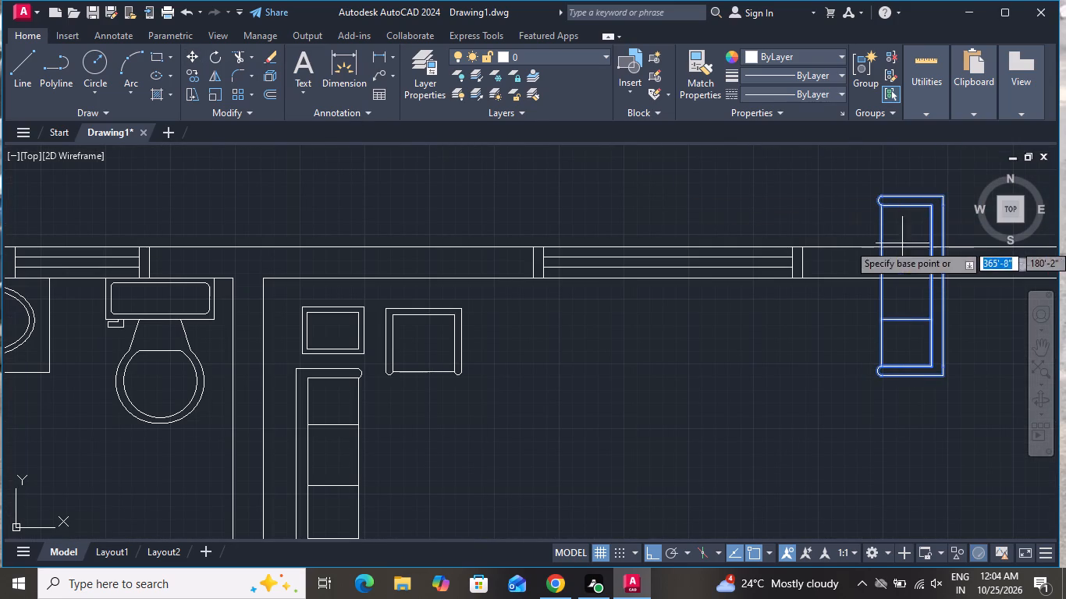
click(956, 285)
scroll(931, 330, down, 3)
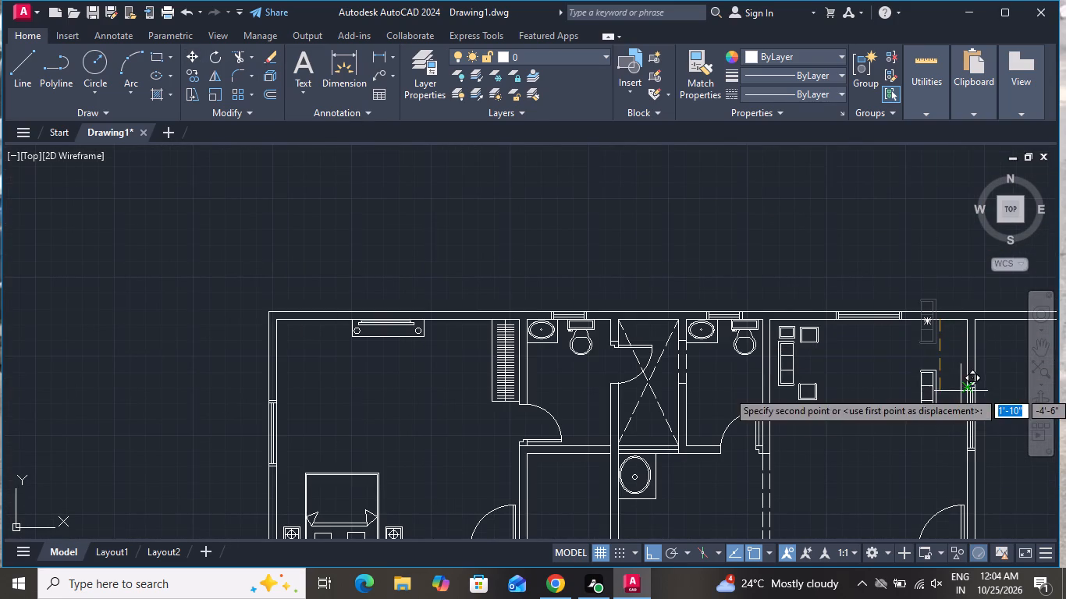
scroll(961, 391, up, 1)
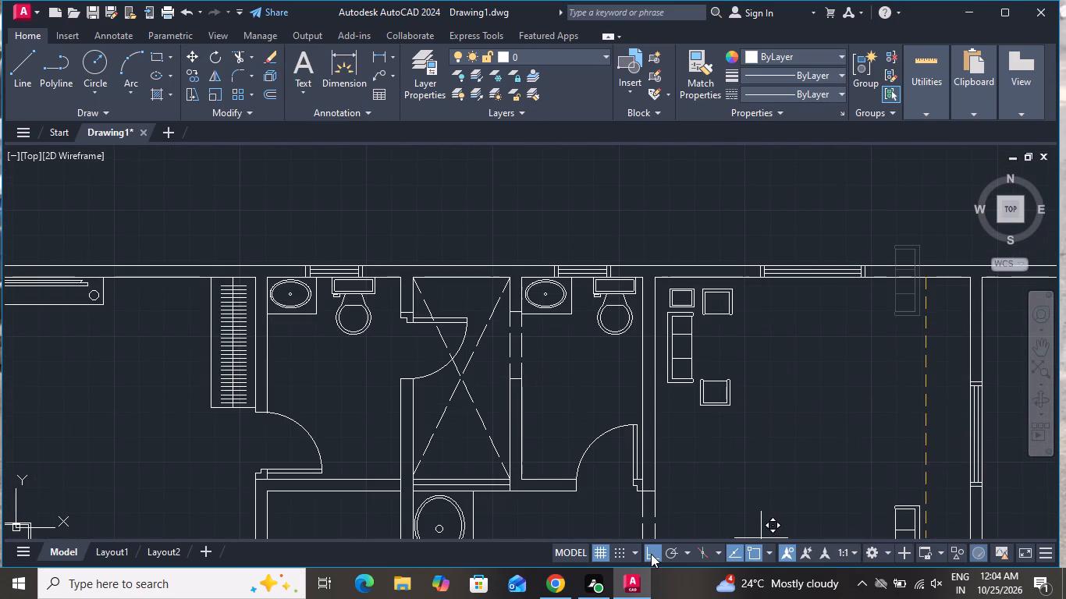
click(651, 554)
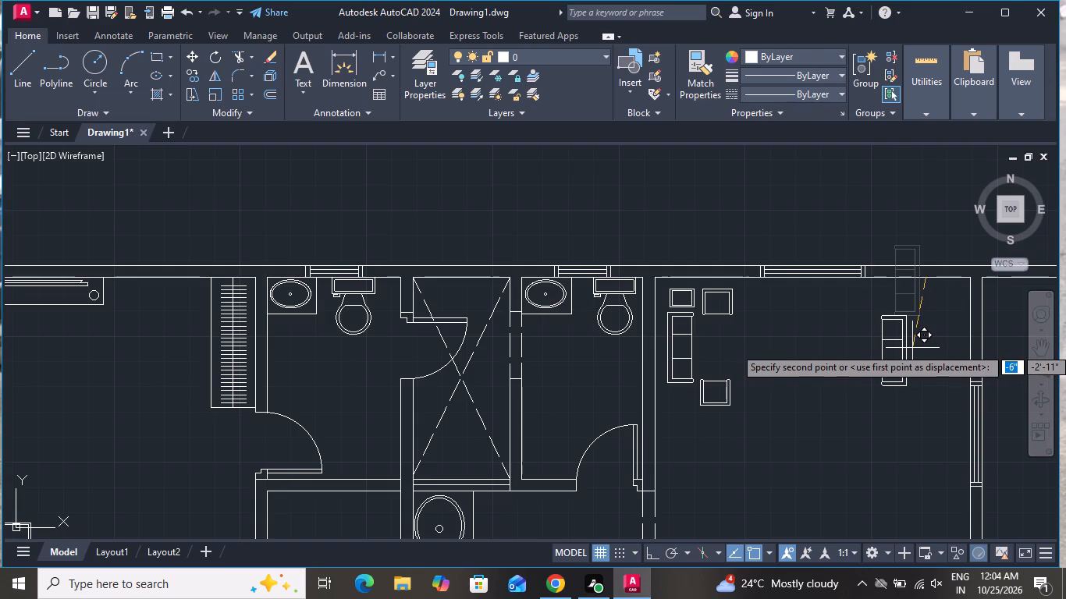
scroll(916, 345, up, 1)
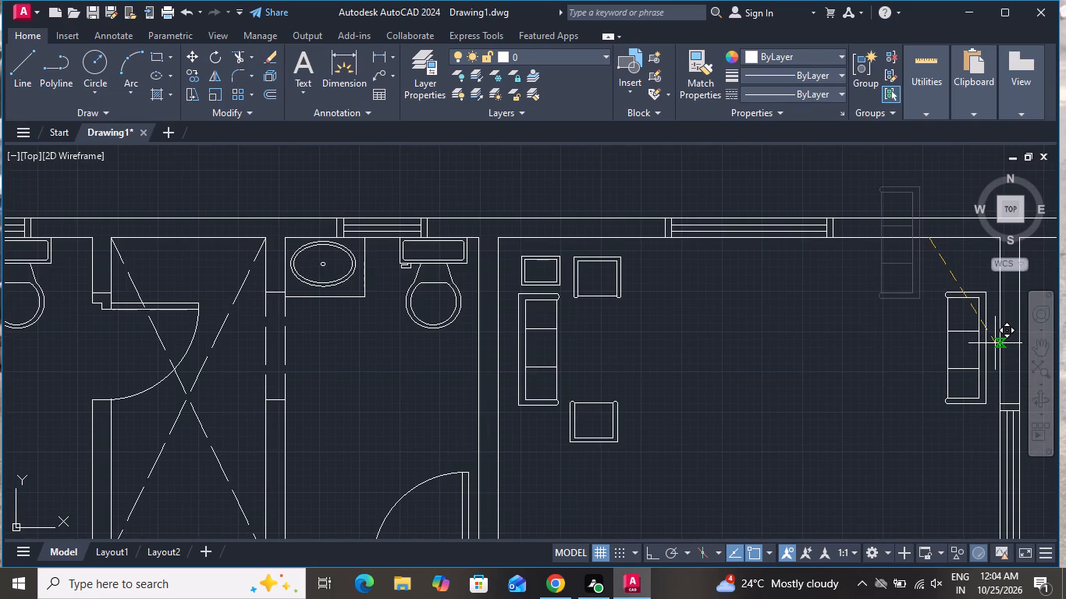
click(995, 343)
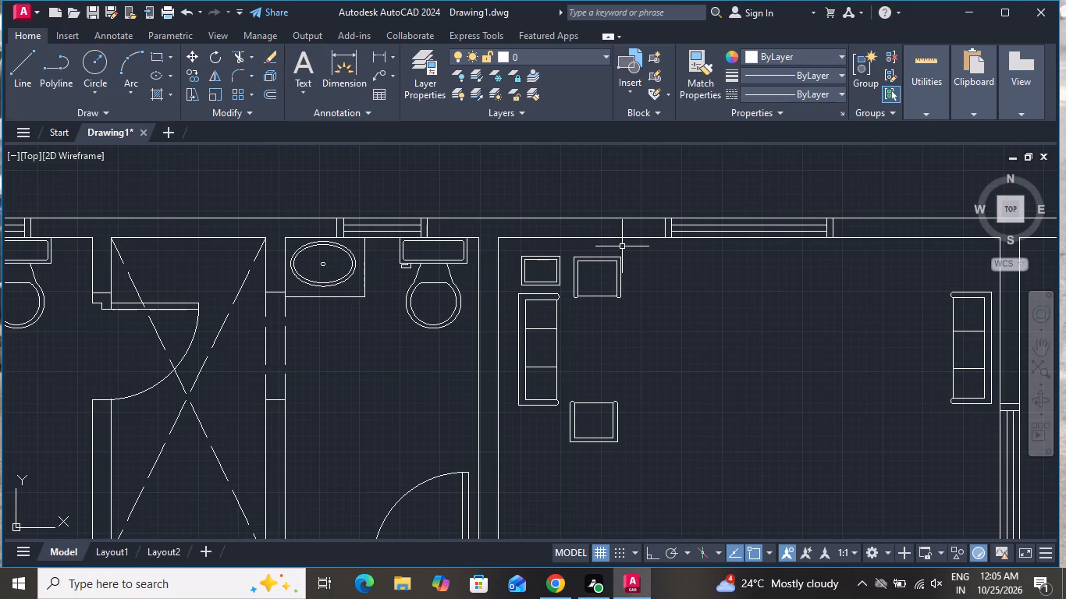
Copy the upper armchair about 8' across the room to a spot near the second sofa's upper end.
click(627, 246)
click(566, 314)
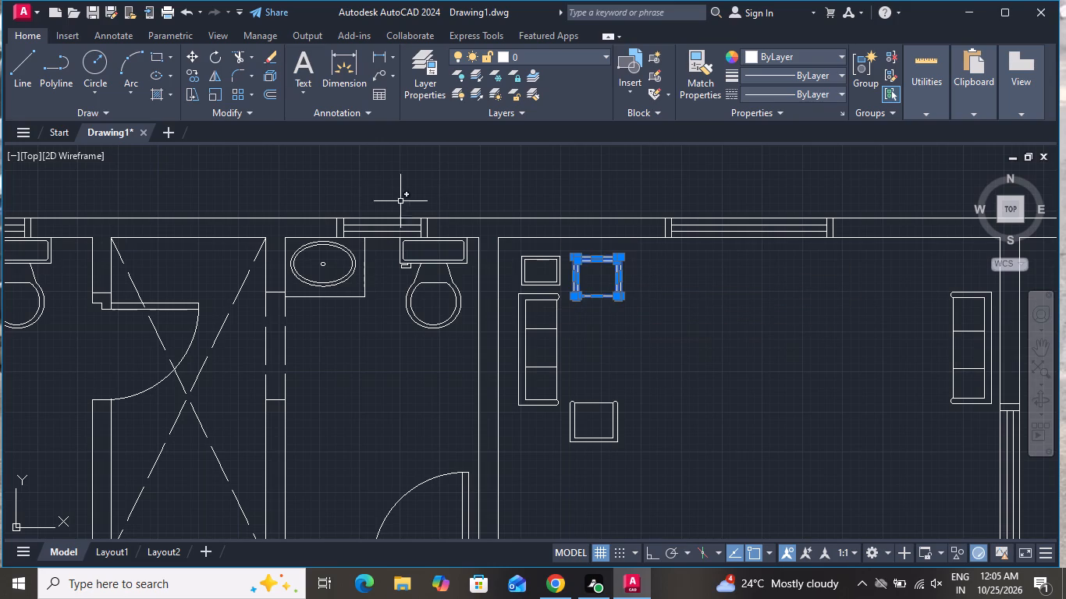
click(188, 74)
click(590, 251)
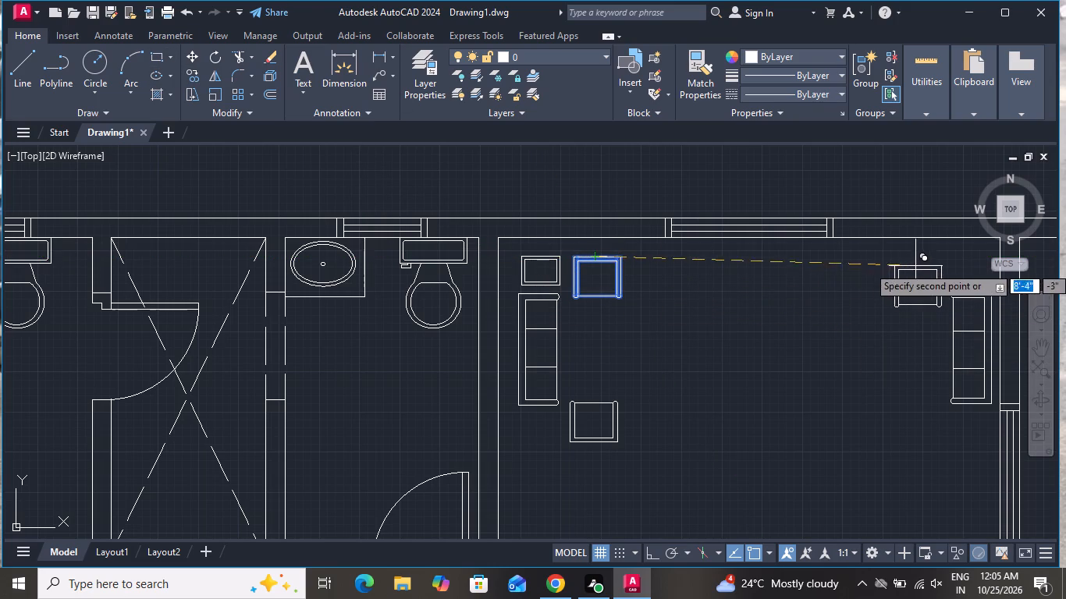
scroll(912, 268, up, 3)
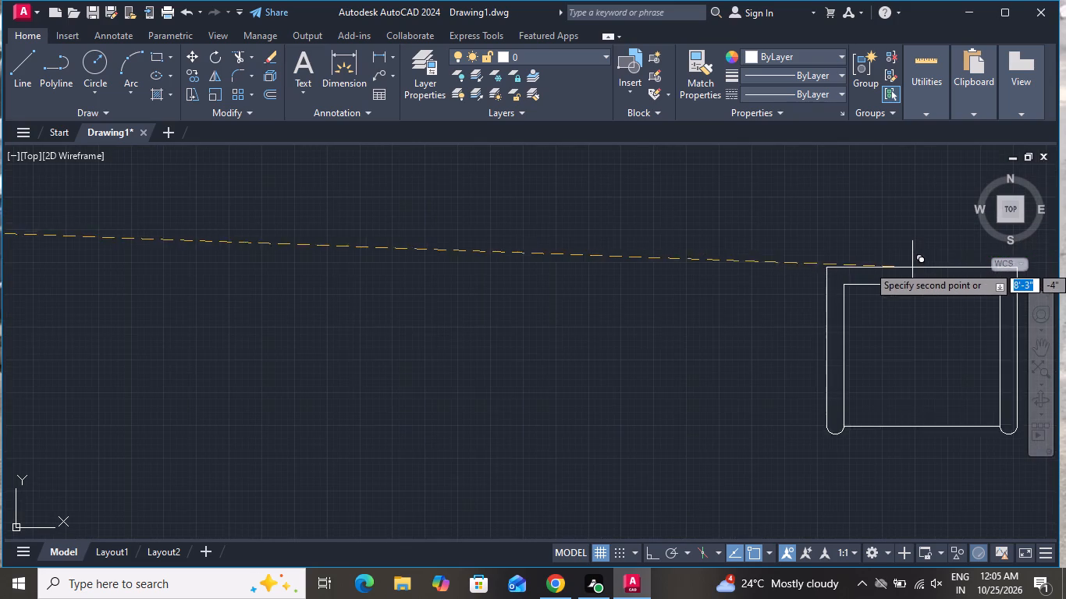
scroll(865, 244, down, 3)
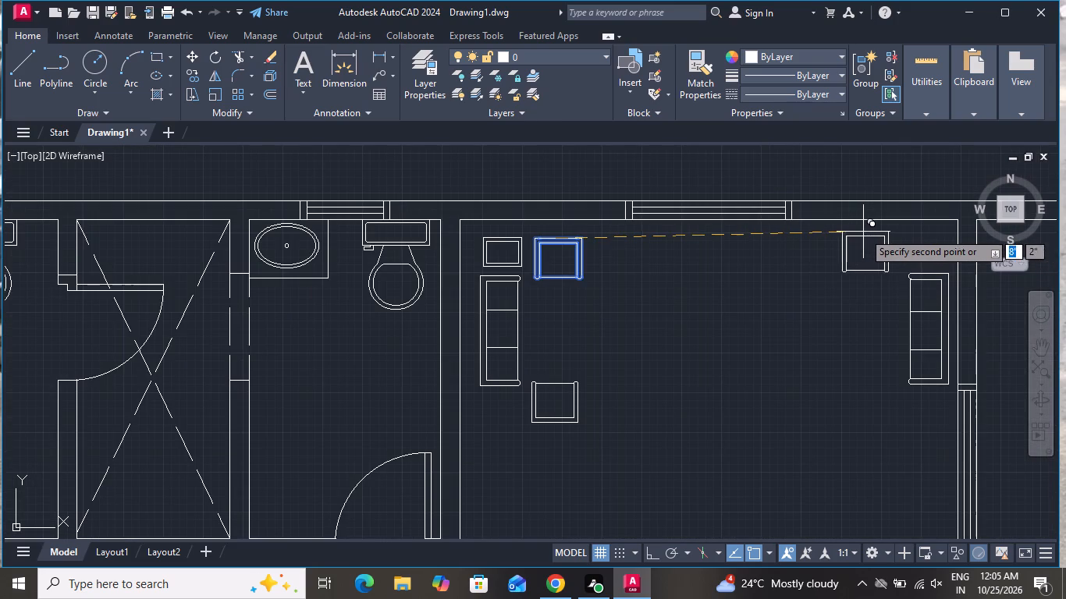
click(869, 232)
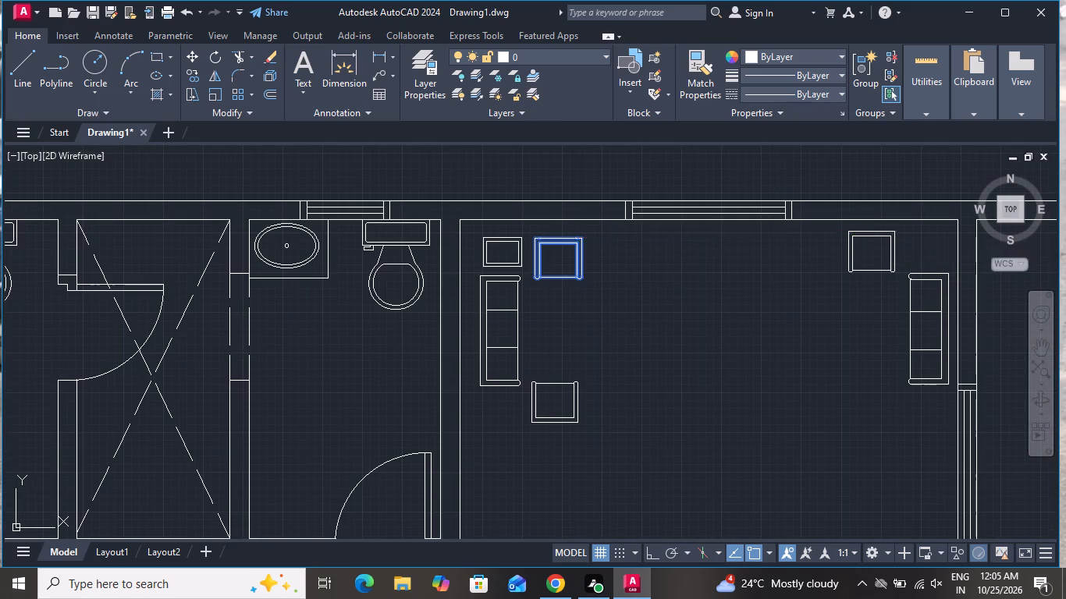
right_click(723, 341)
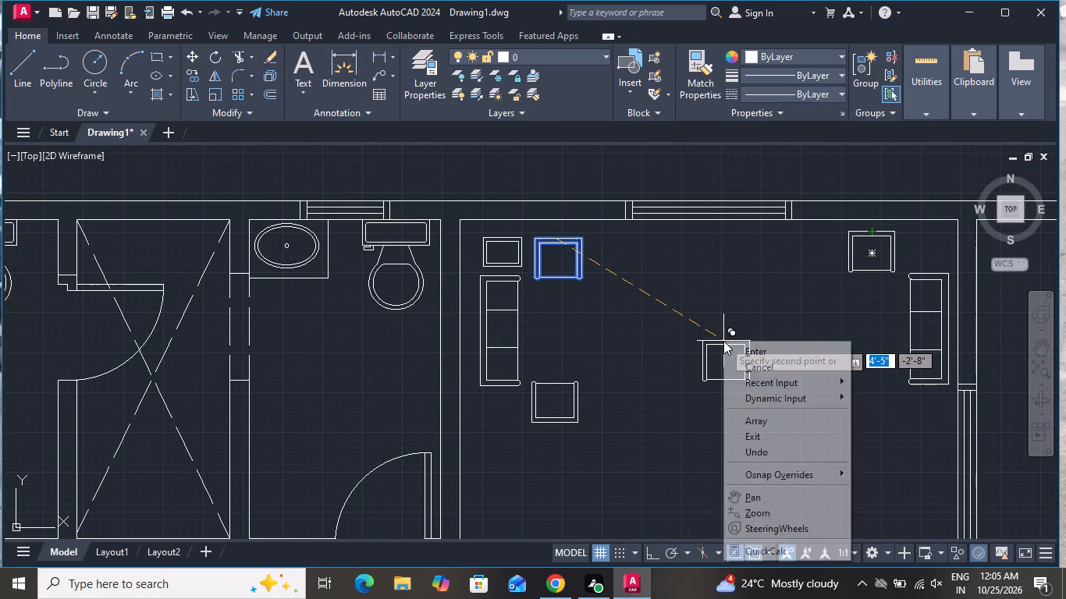
click(736, 367)
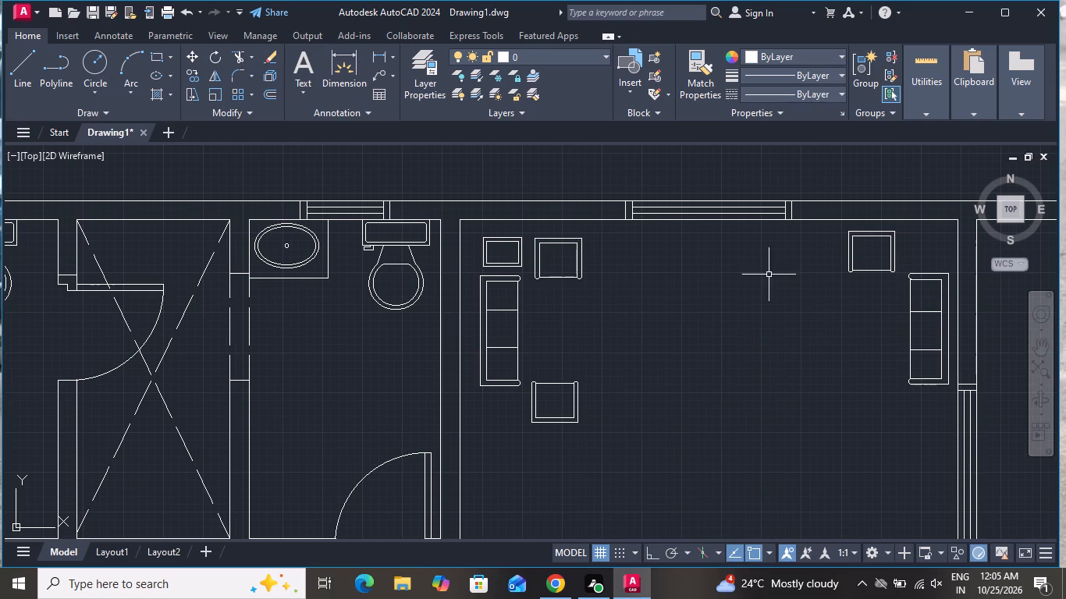
Move the copied armchair near the second sofa's upper end slightly down, about 1", away from the top wall.
scroll(888, 225, up, 2)
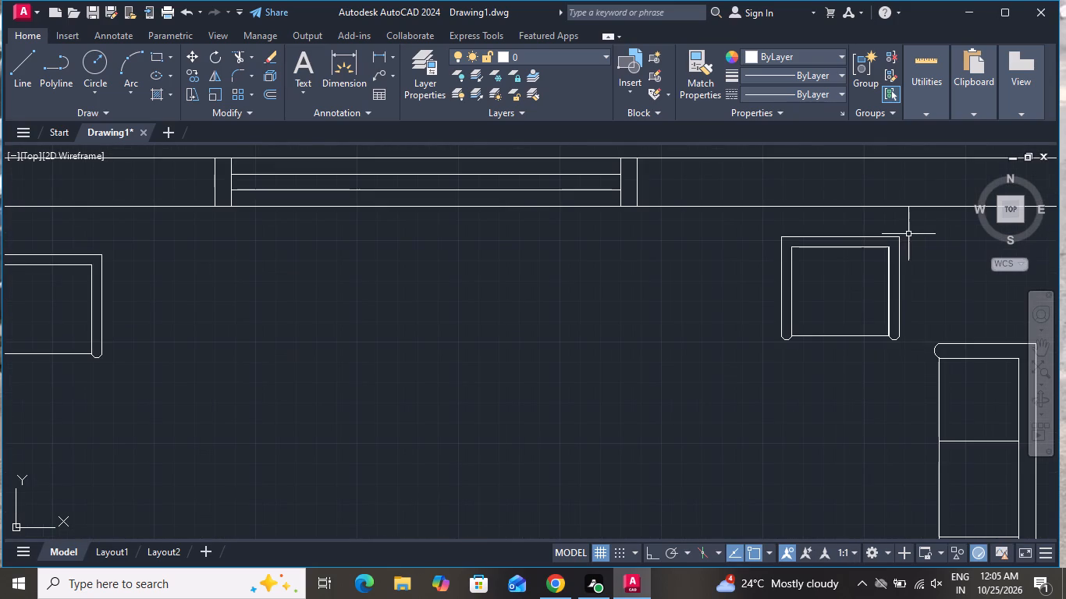
click(908, 234)
click(757, 360)
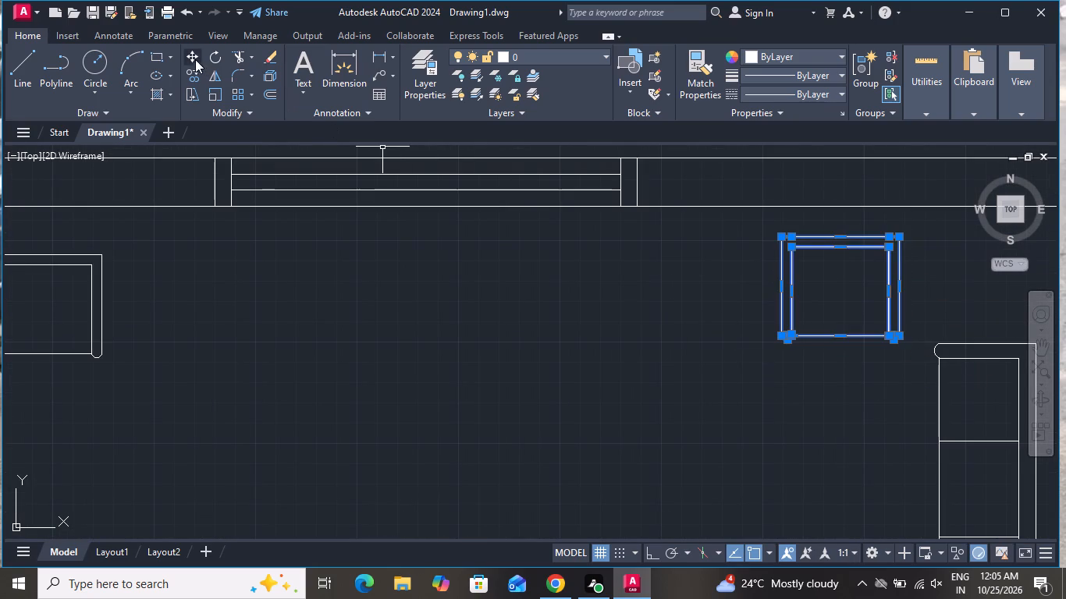
click(188, 54)
click(845, 343)
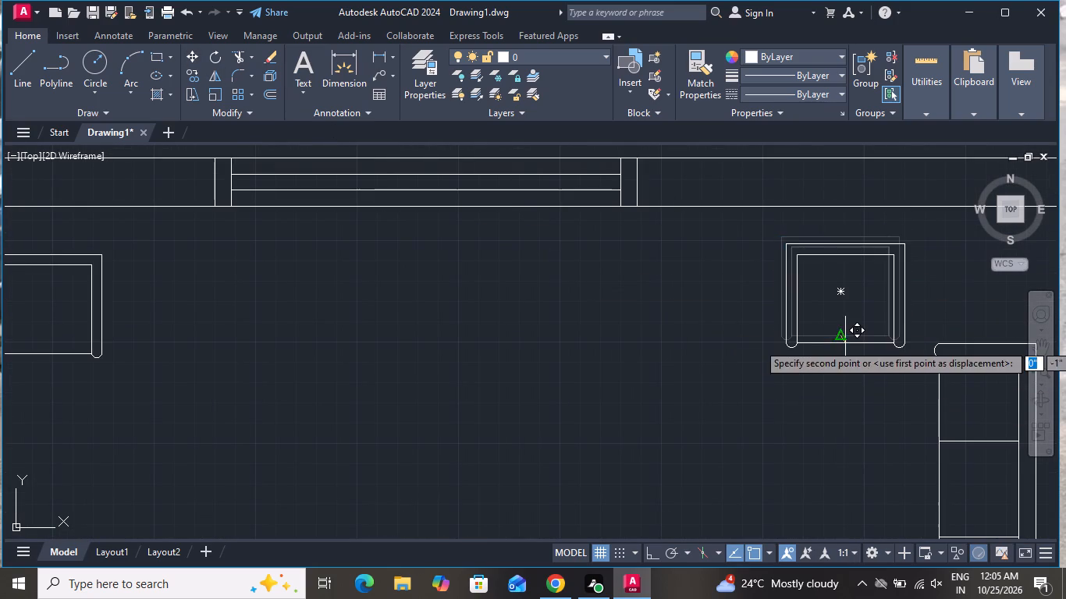
click(843, 346)
Copy the lower armchair about 8' straight across the room, with Ortho on, to the second sofa's lower end.
scroll(843, 382, down, 1)
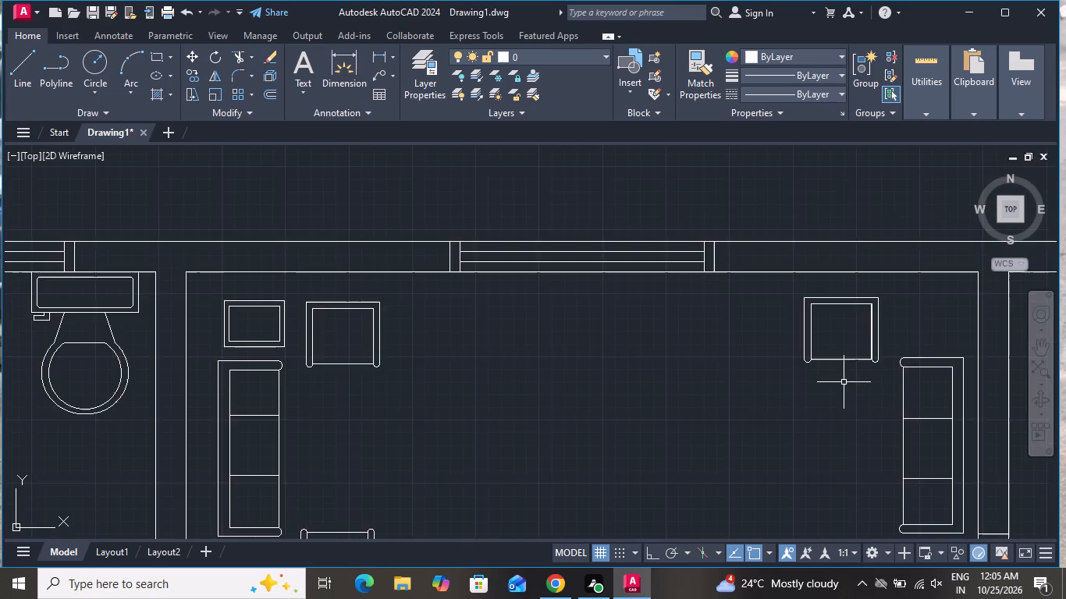
scroll(844, 382, down, 1)
click(556, 454)
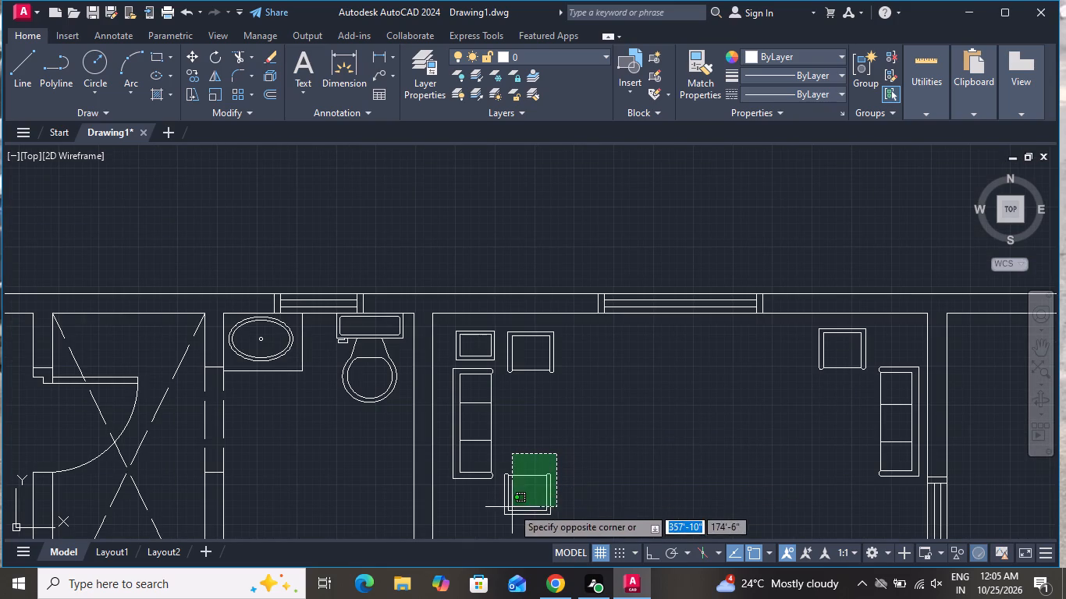
click(496, 525)
click(649, 551)
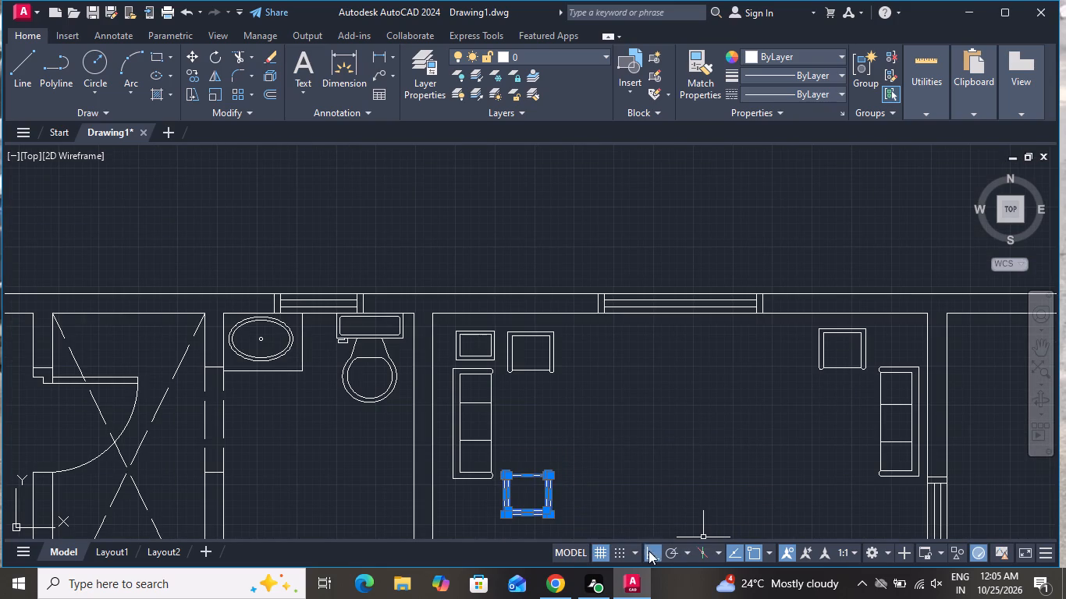
click(191, 70)
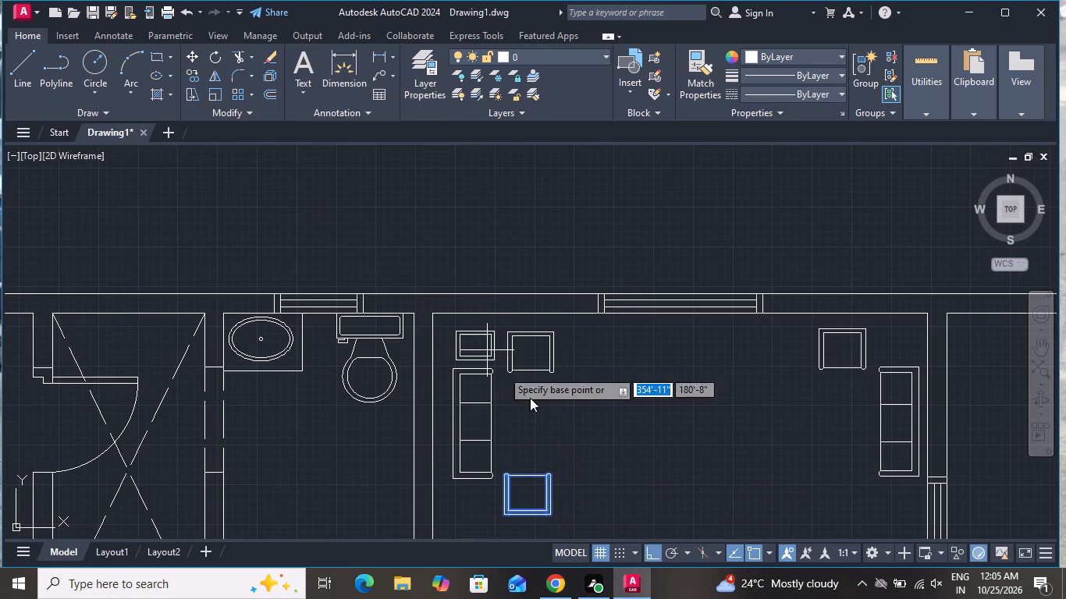
click(550, 475)
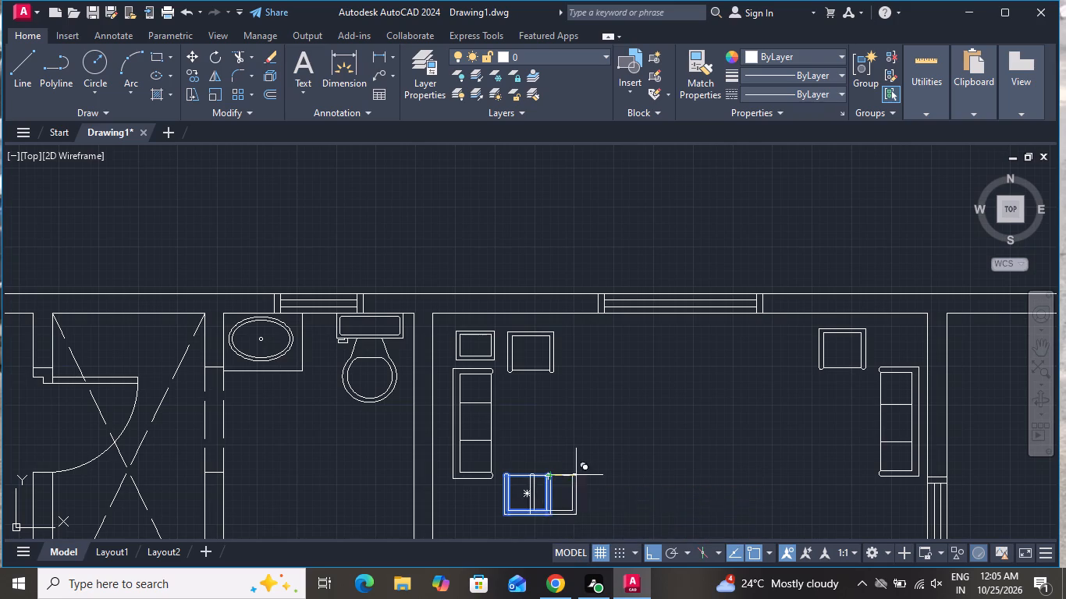
click(861, 483)
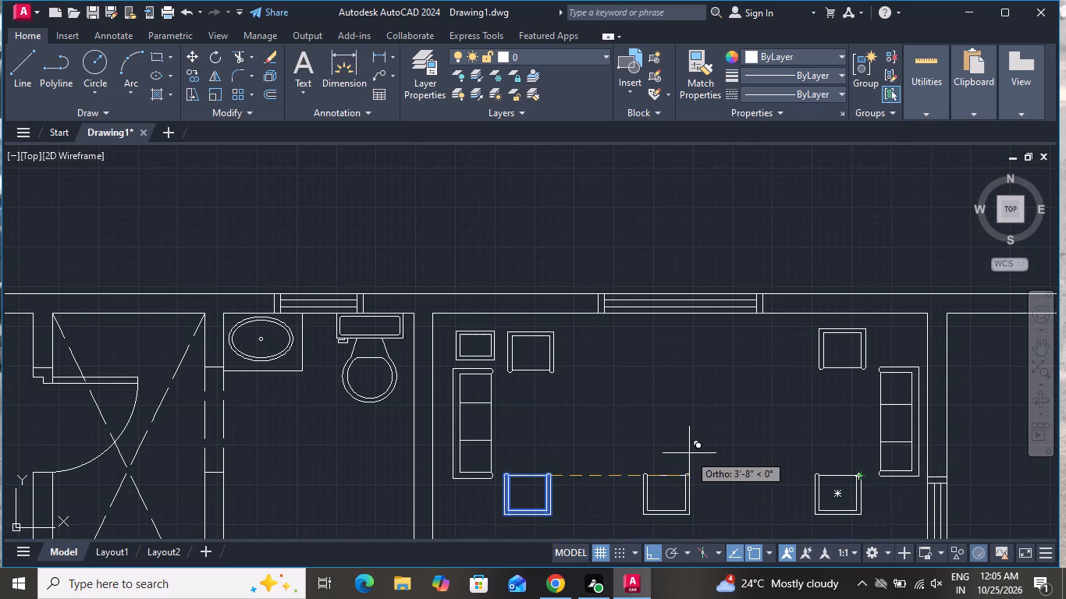
right_click(689, 453)
click(714, 270)
Copy the bordered side table about 11'-1" straight across the room to the spot just above the second sofa.
scroll(494, 314, up, 1)
click(498, 324)
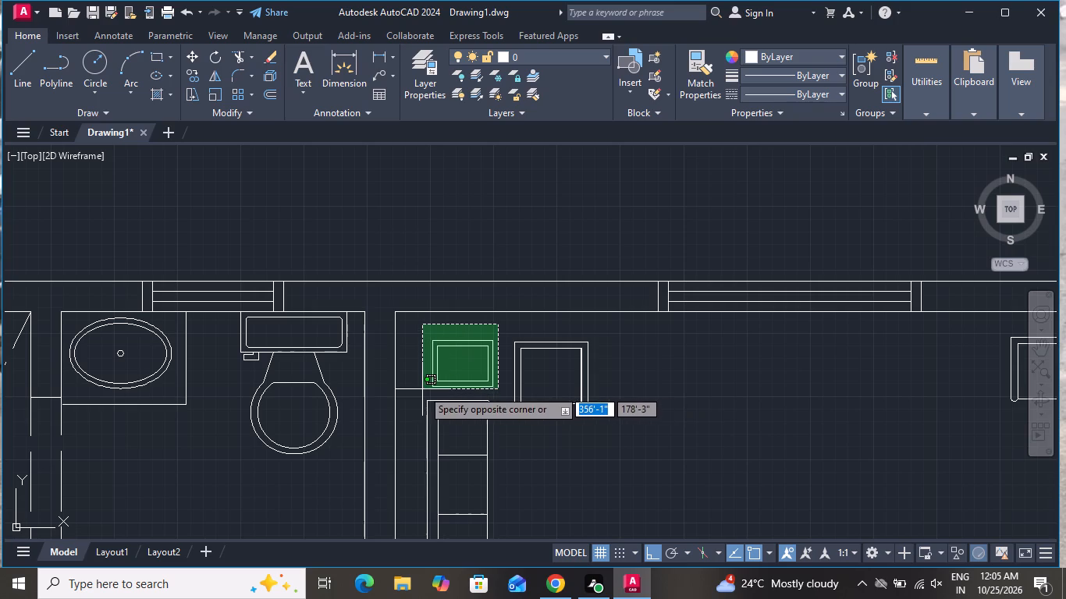
click(422, 389)
click(188, 74)
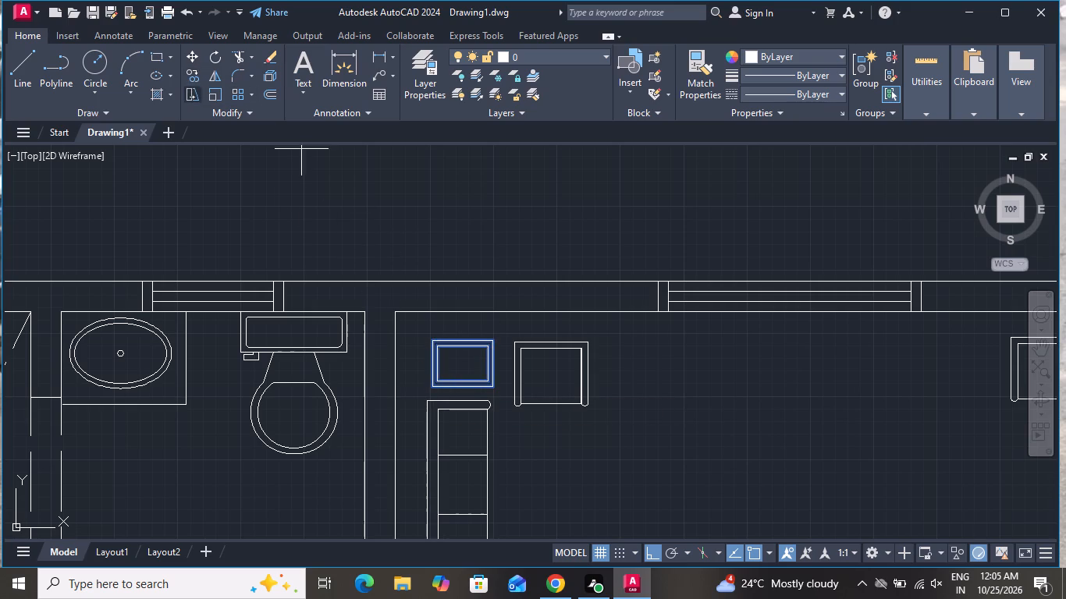
click(471, 366)
scroll(481, 367, down, 1)
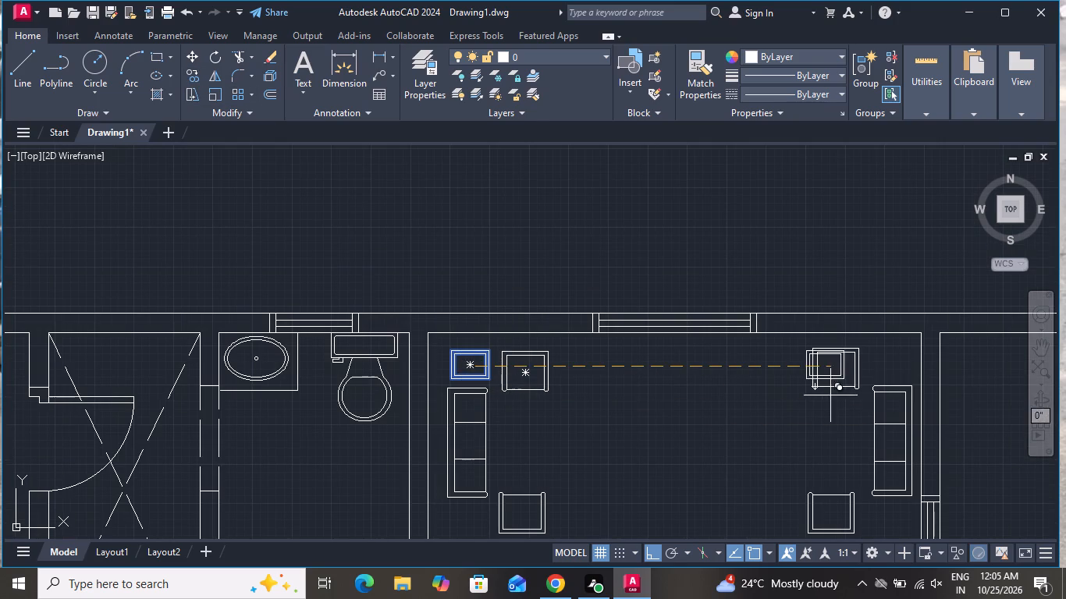
scroll(891, 392, up, 3)
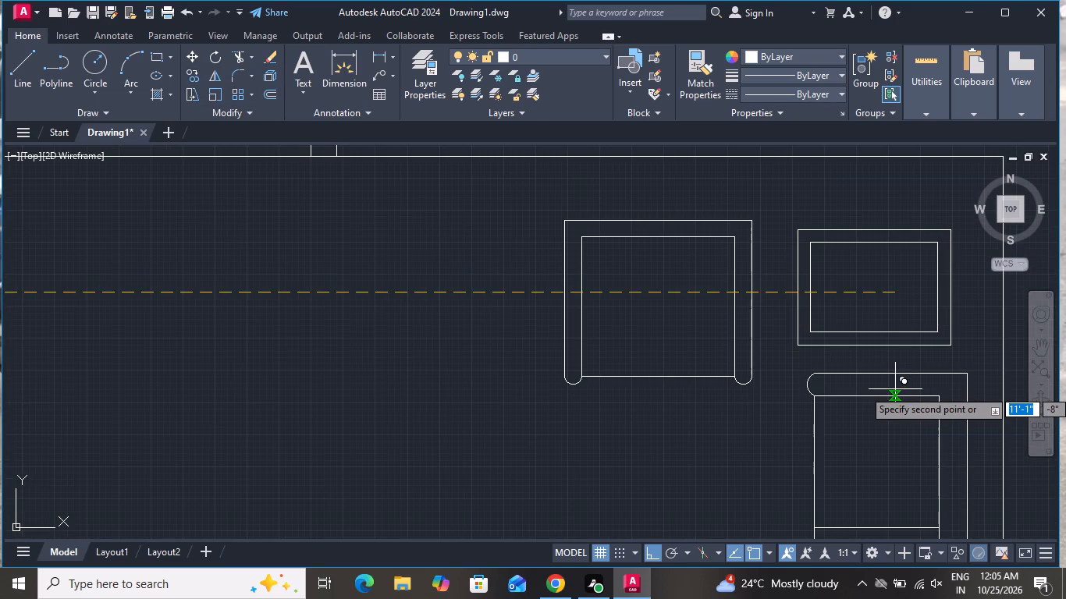
click(900, 389)
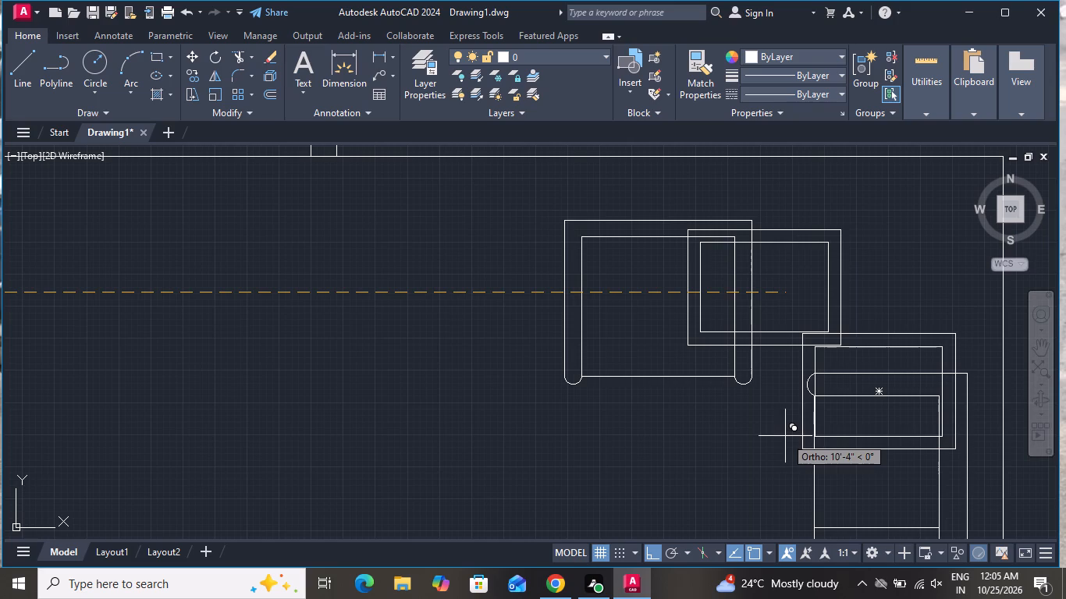
click(897, 291)
right_click(897, 292)
click(929, 317)
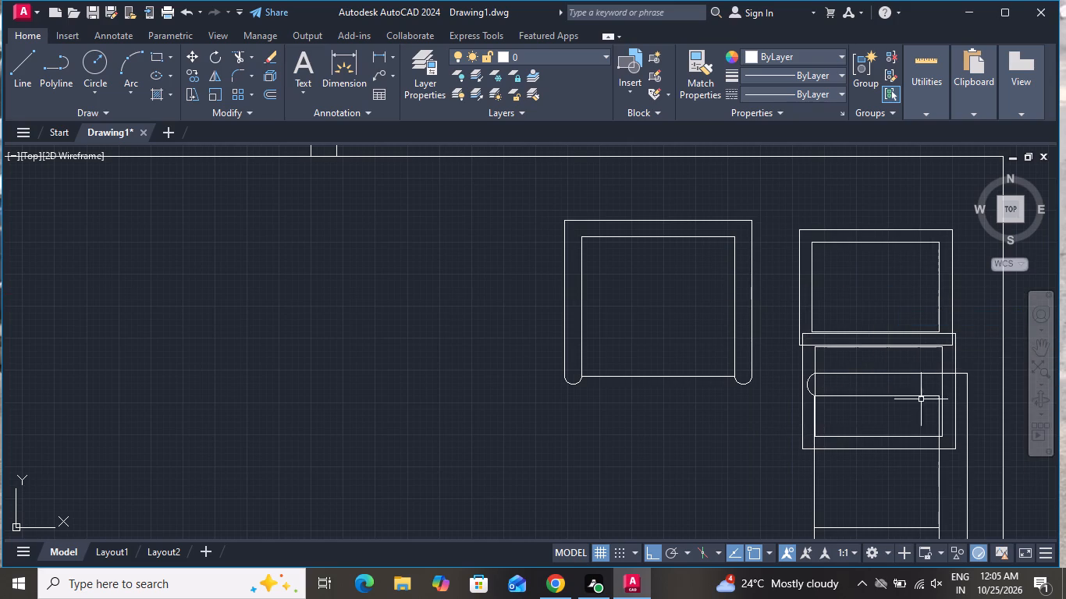
Delete the stray side table copy that overlaps the top of the second sofa.
click(915, 416)
click(883, 469)
key(Delete)
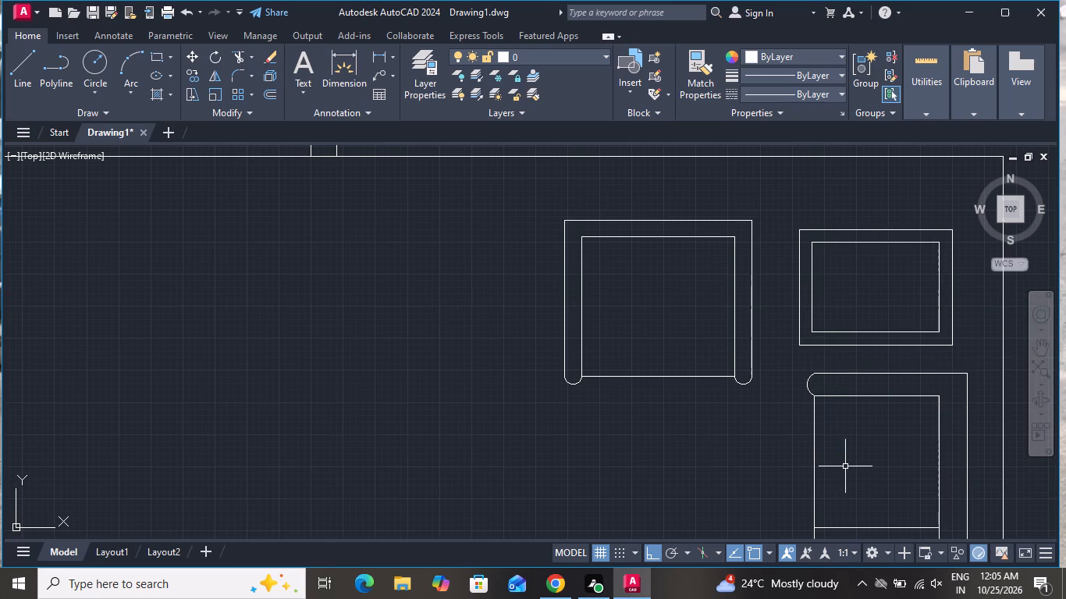
Move the second sofa's upper armchair freely, with Ortho off, slightly down and away from the copied side table.
scroll(827, 466, down, 3)
scroll(746, 405, down, 1)
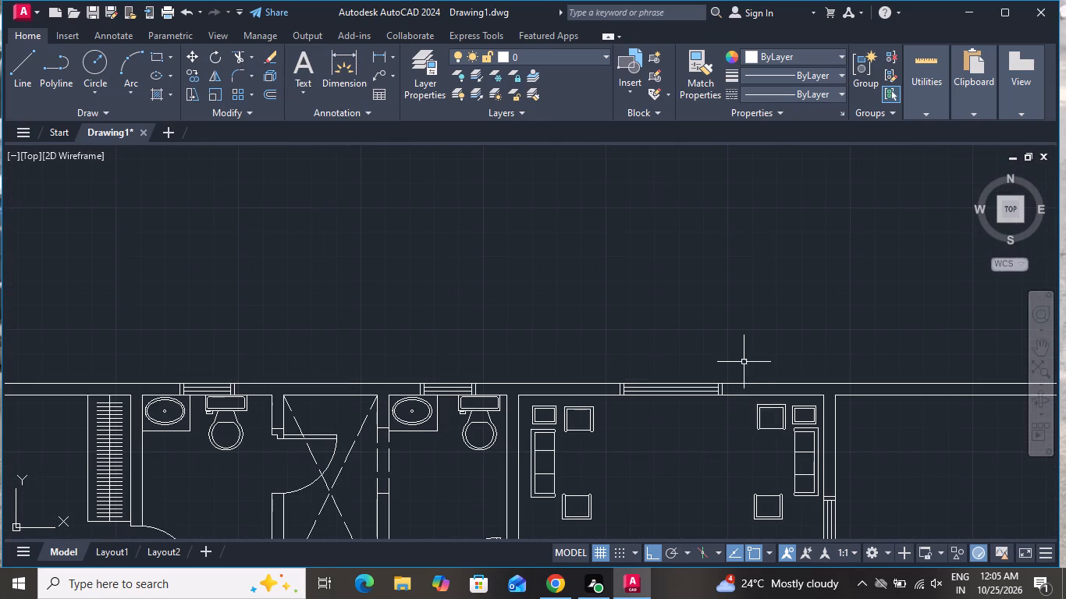
scroll(773, 512, up, 1)
scroll(780, 504, down, 1)
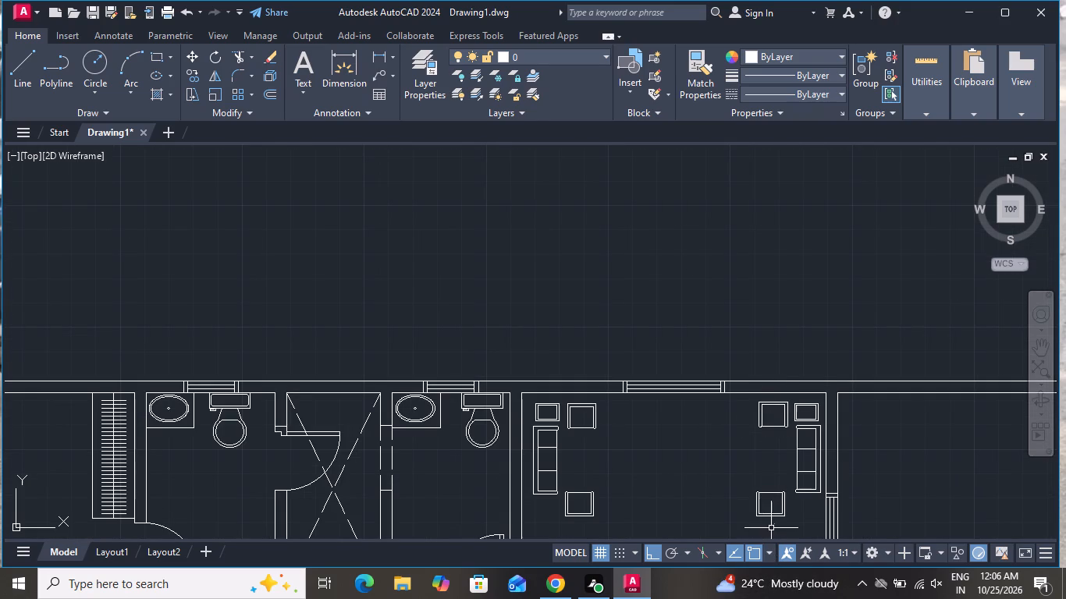
scroll(772, 523, up, 1)
scroll(784, 498, down, 1)
scroll(791, 403, up, 2)
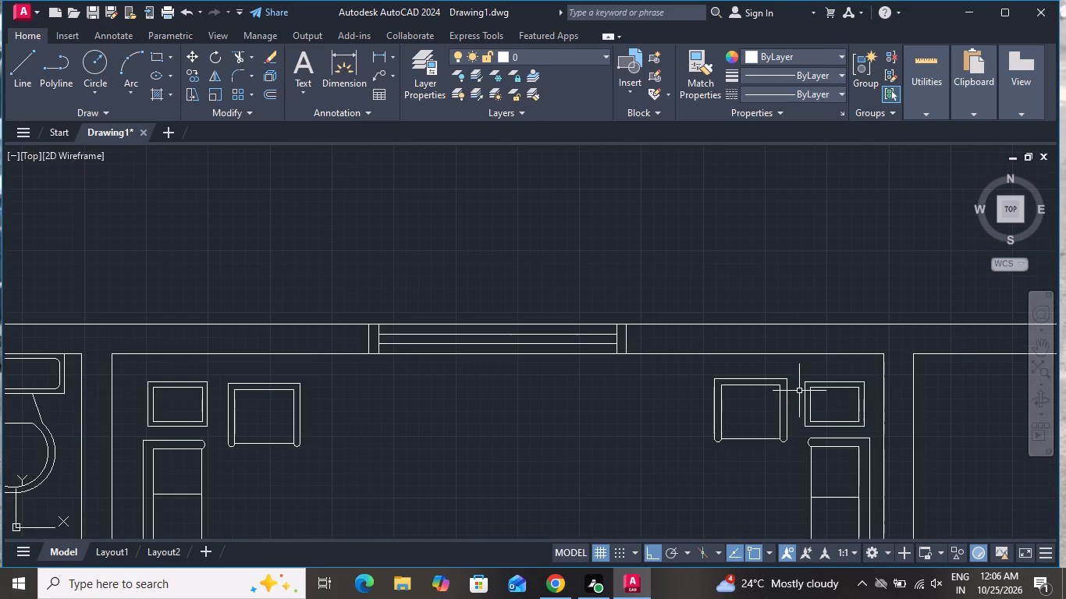
click(794, 377)
click(698, 457)
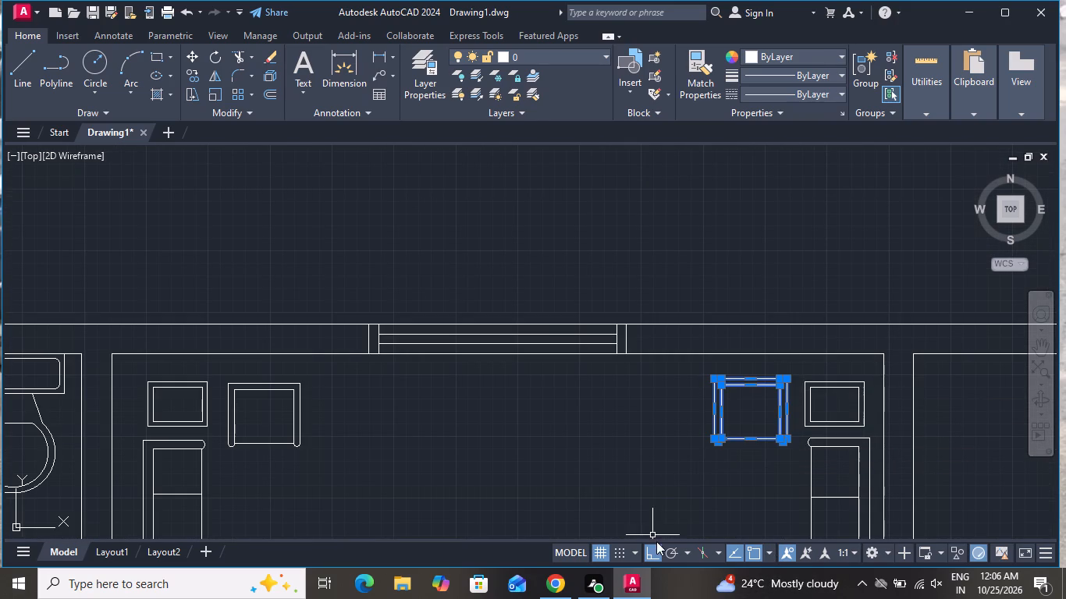
click(657, 548)
click(191, 61)
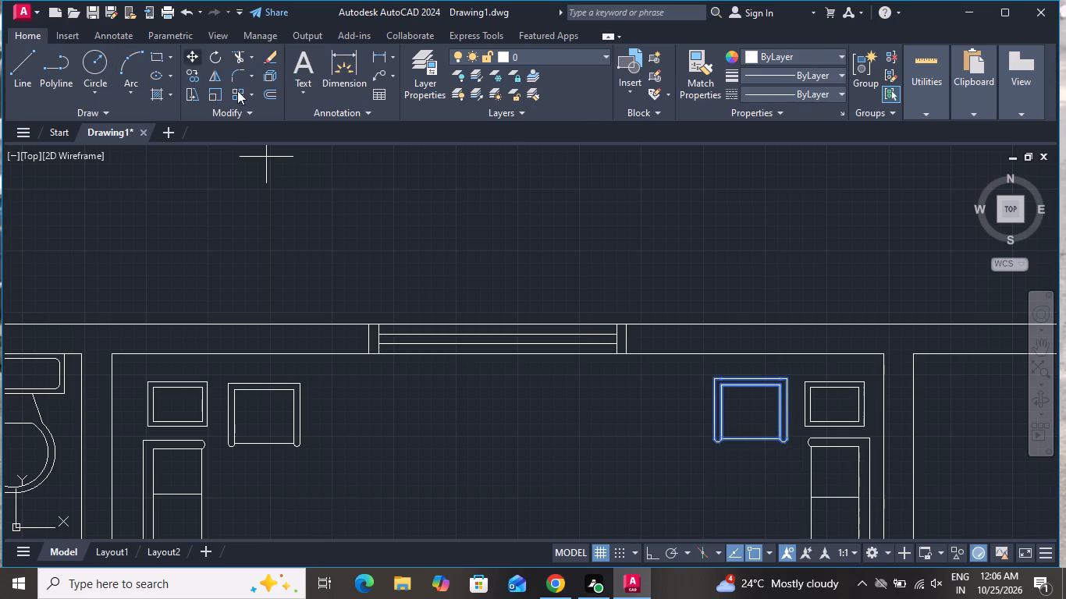
click(748, 436)
scroll(748, 428, down, 1)
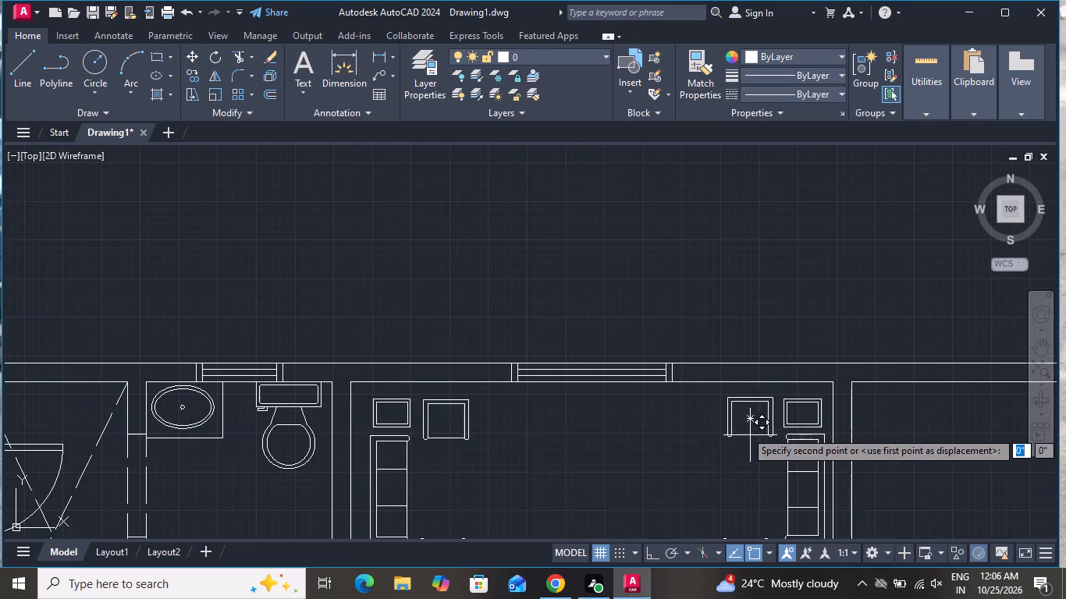
scroll(742, 431, down, 1)
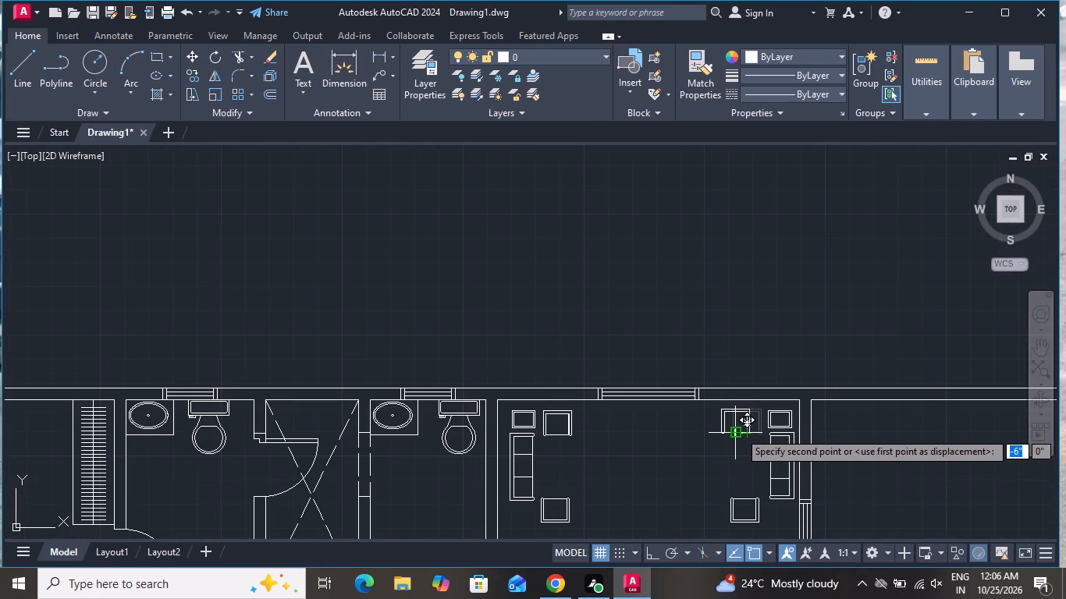
scroll(742, 439, up, 2)
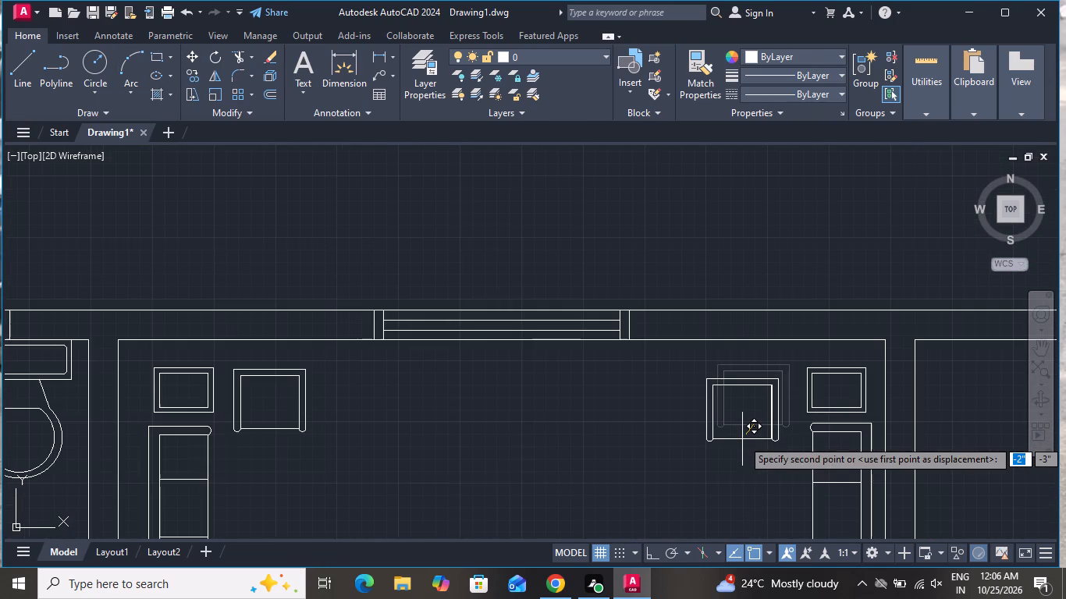
click(737, 434)
Draw a rectangular coffee table about 11" wide in front of the original sofa, between its two armchairs.
scroll(773, 434, down, 2)
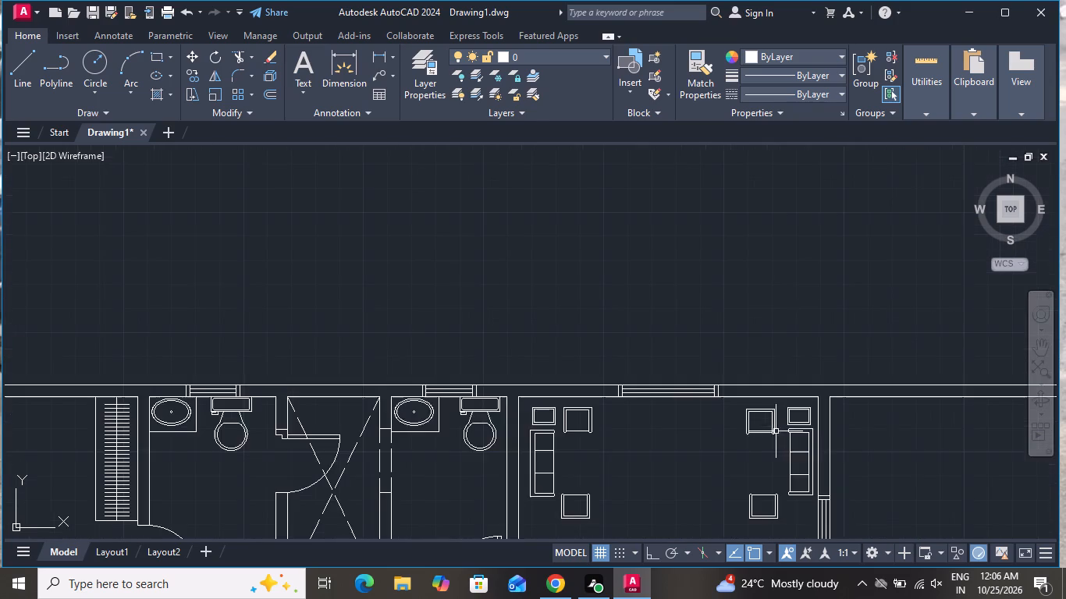
scroll(827, 459, down, 1)
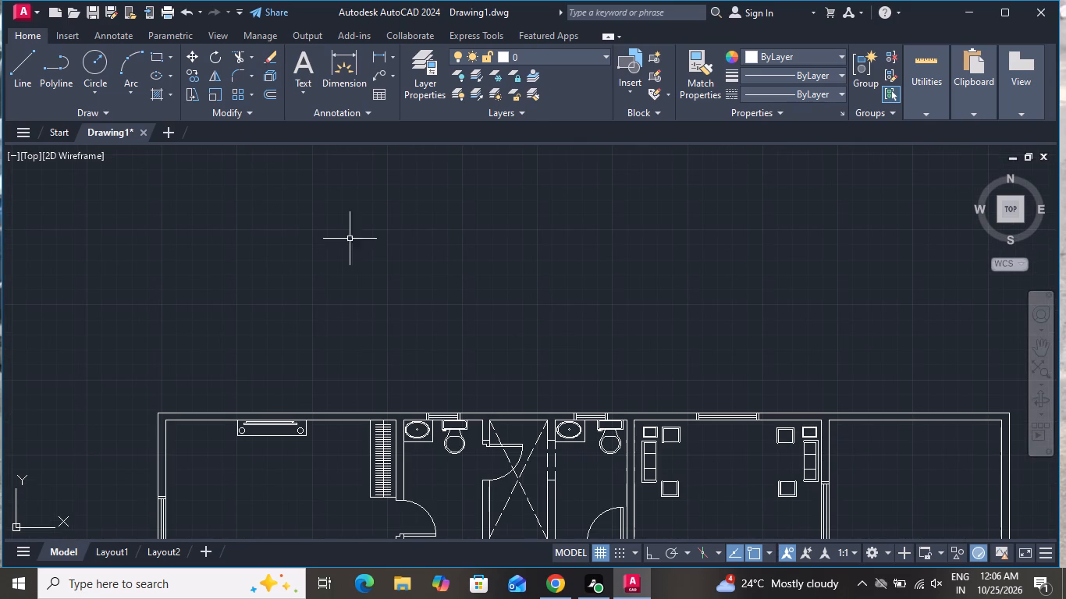
click(158, 56)
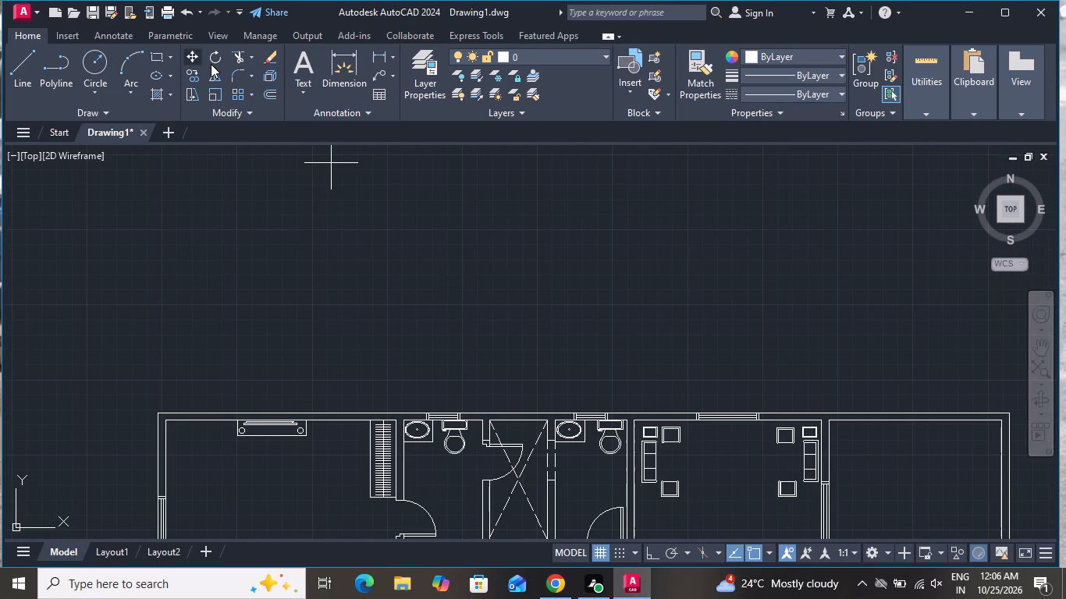
scroll(684, 482, up, 1)
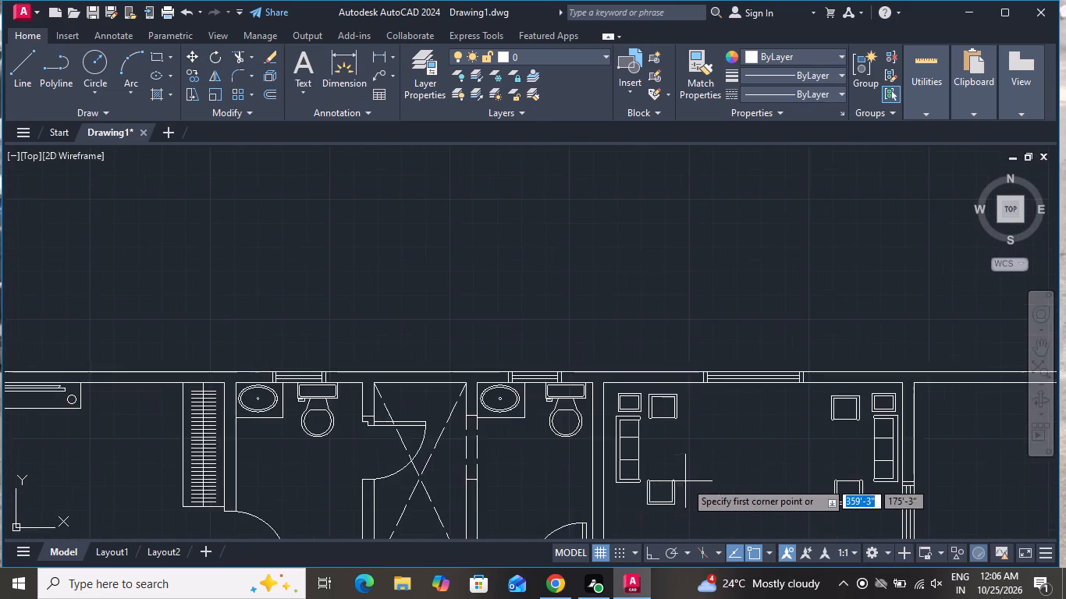
scroll(686, 481, up, 1)
click(631, 406)
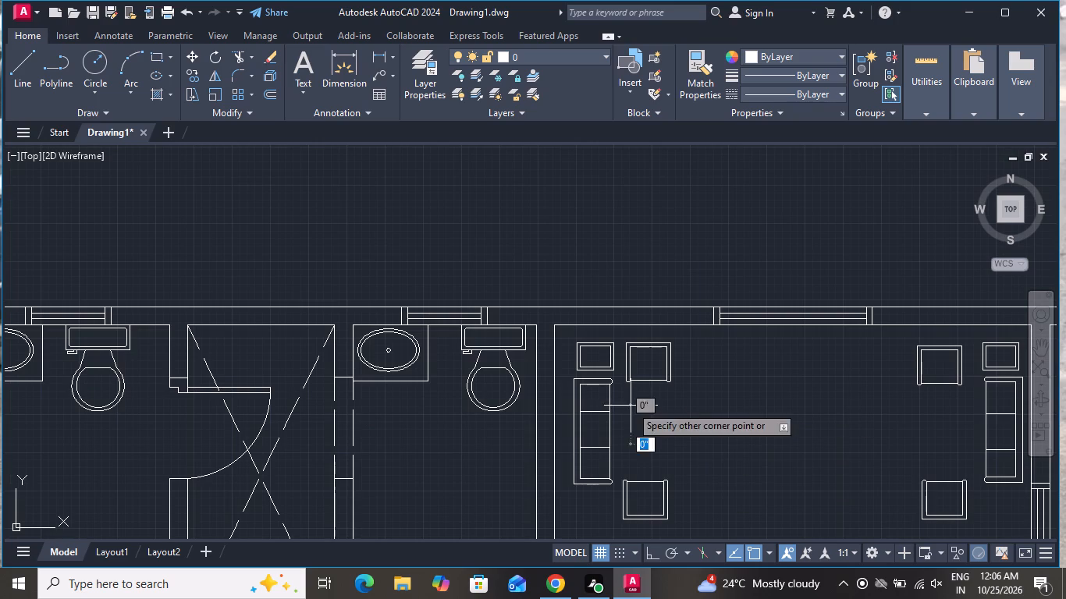
click(664, 466)
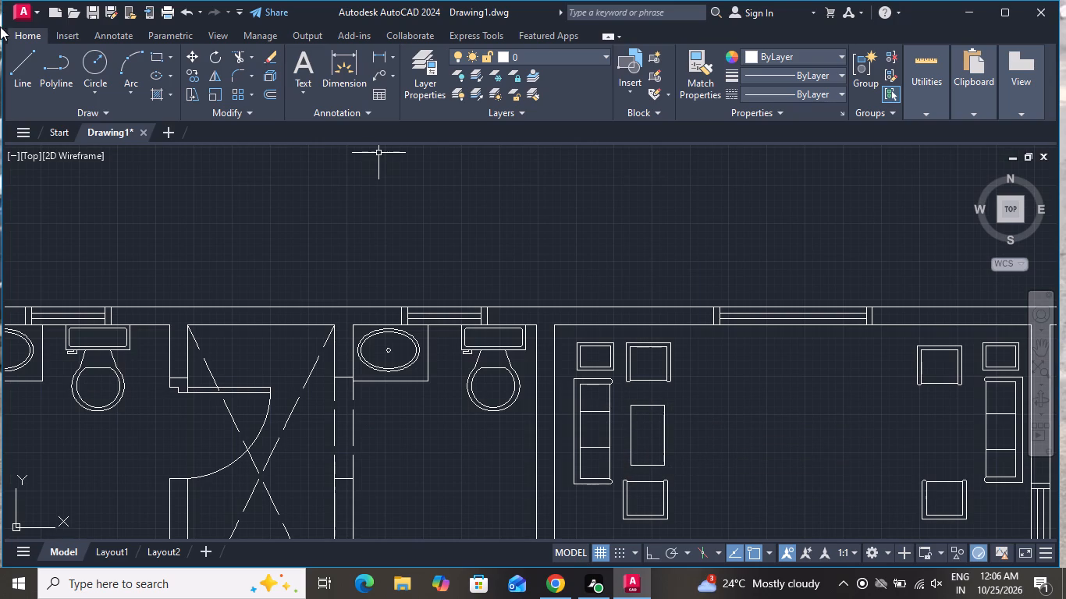
Draw an 11" line across the coffee table, about a third of the way down from its upper edge.
click(15, 58)
scroll(627, 456, up, 1)
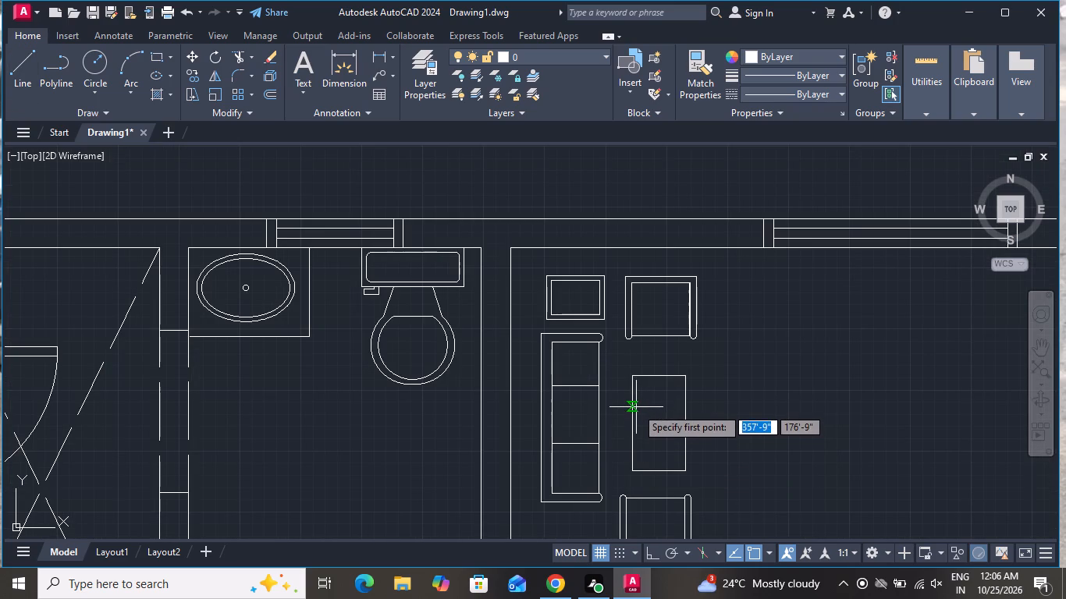
click(634, 406)
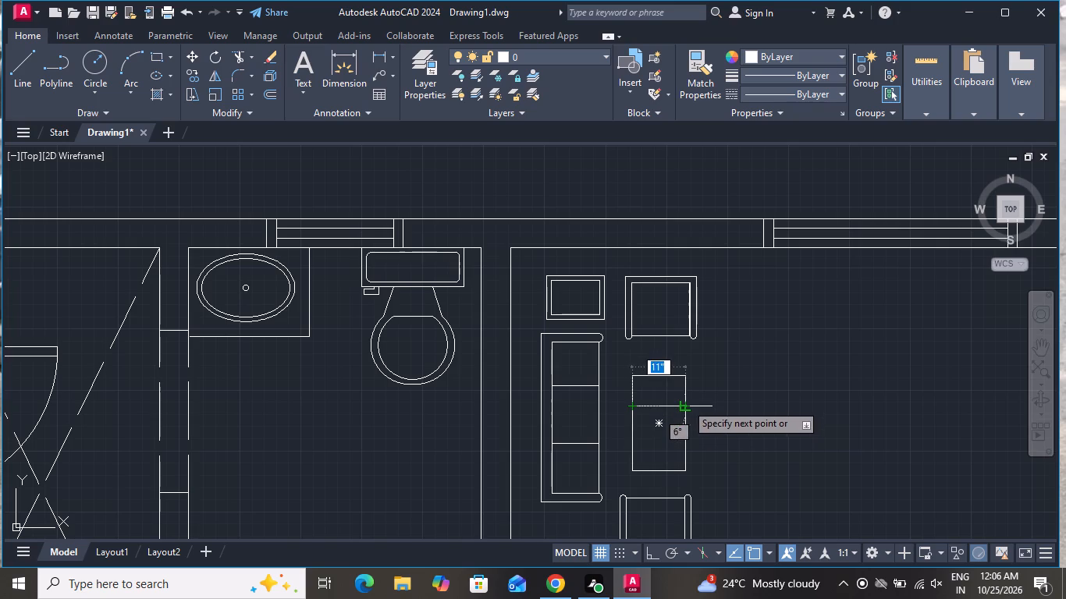
click(684, 408)
right_click(684, 409)
click(715, 261)
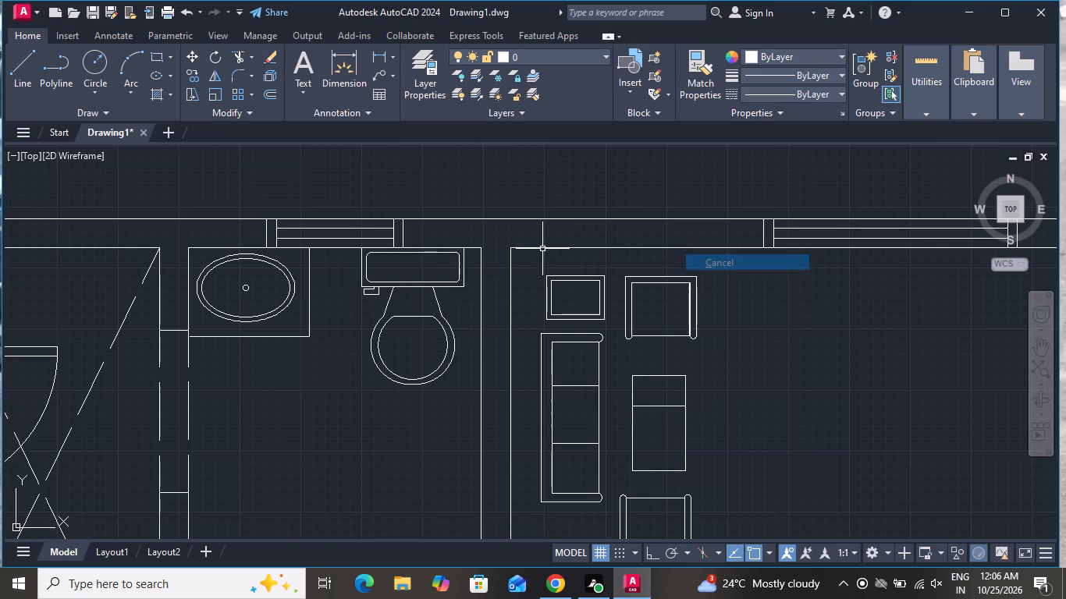
Draw a second 11" line across the coffee table, about a quarter of the way up from its lower edge.
click(20, 64)
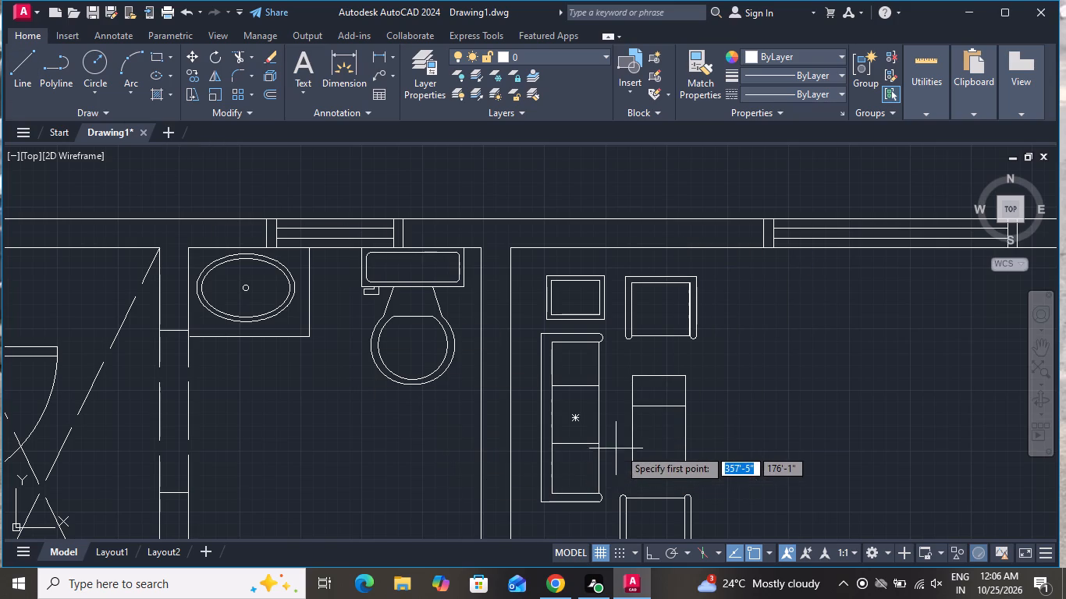
click(631, 445)
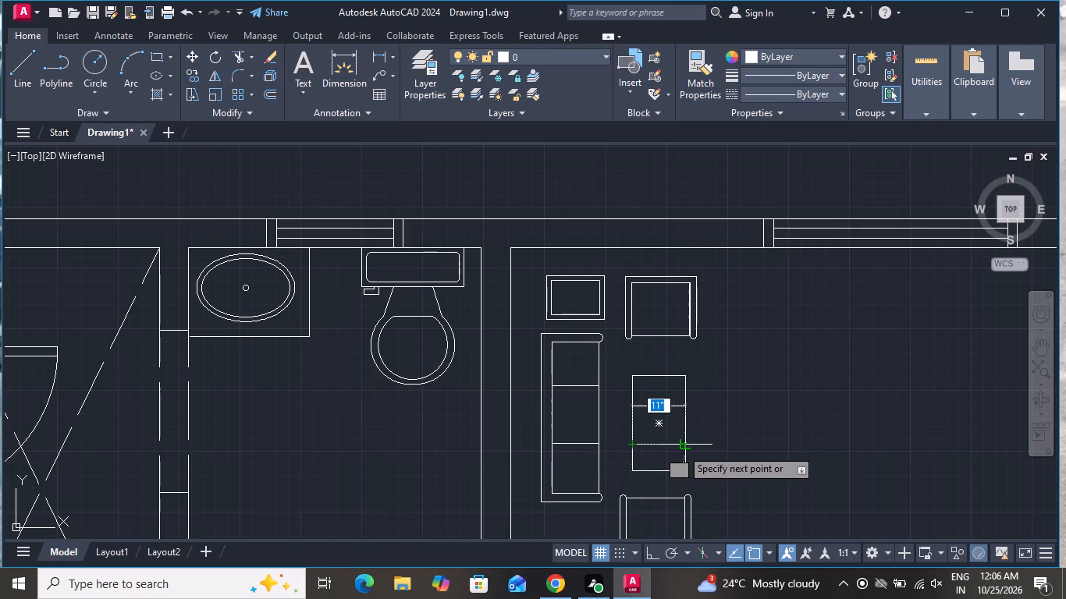
click(682, 448)
right_click(684, 448)
click(704, 299)
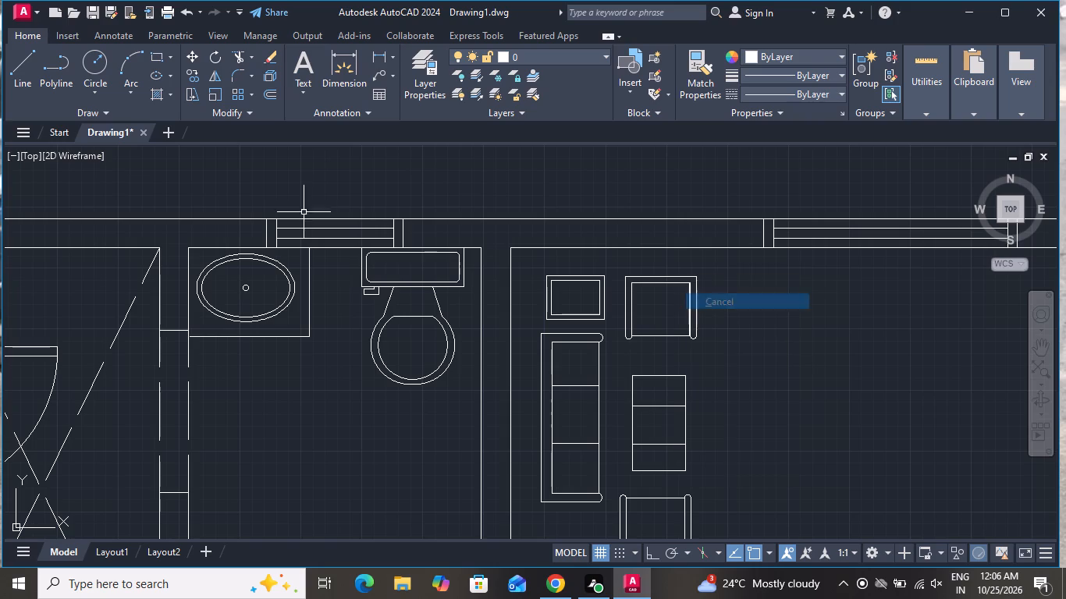
Draw a 1'-8" vertical line down the middle of the coffee table, from its upper edge to its lower edge.
click(9, 58)
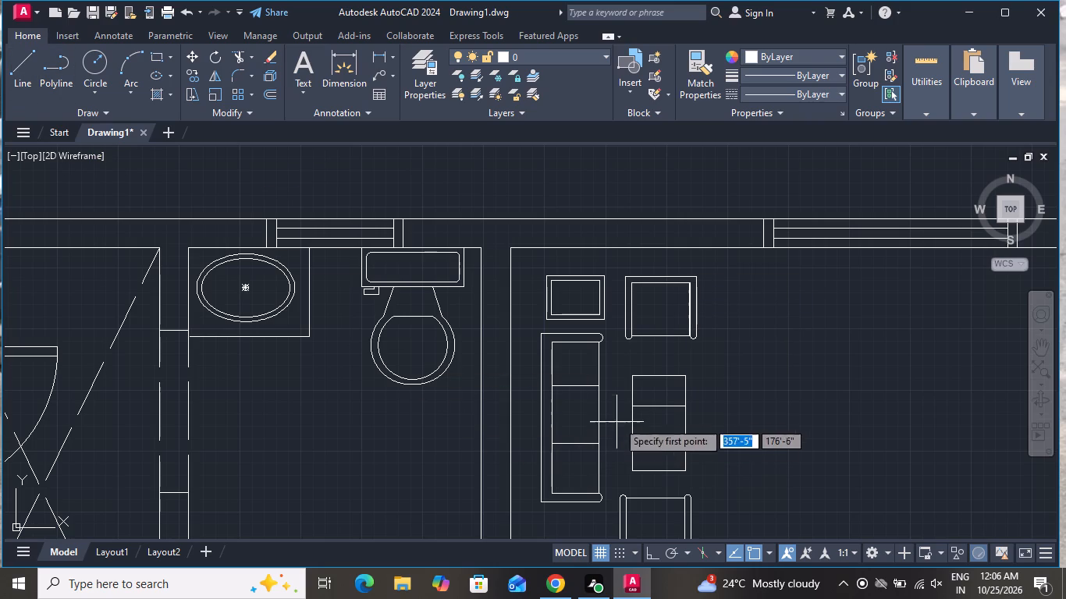
click(659, 375)
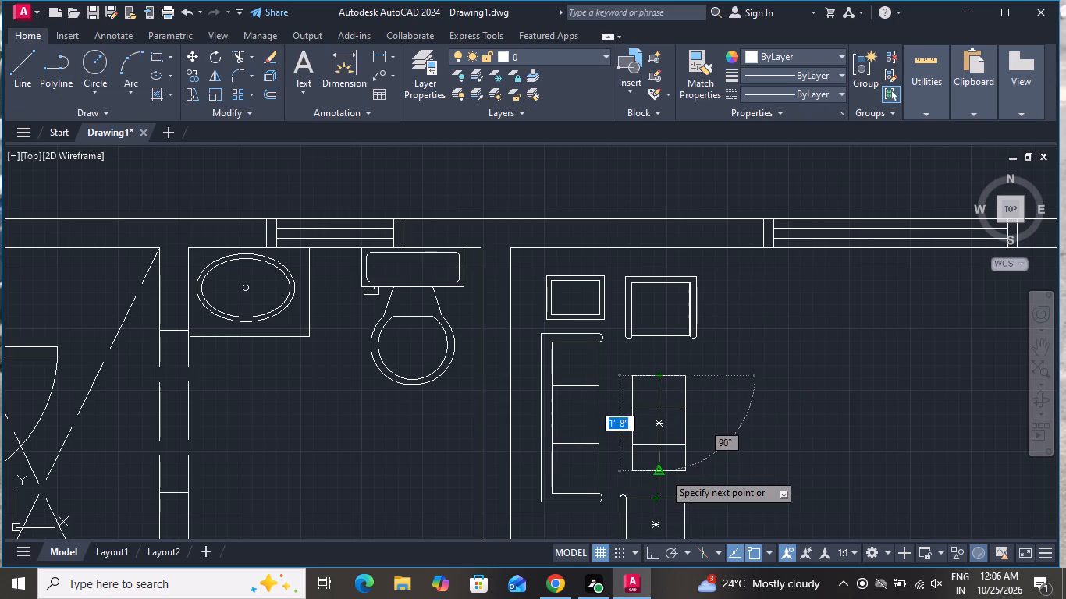
click(663, 473)
right_click(664, 473)
click(702, 326)
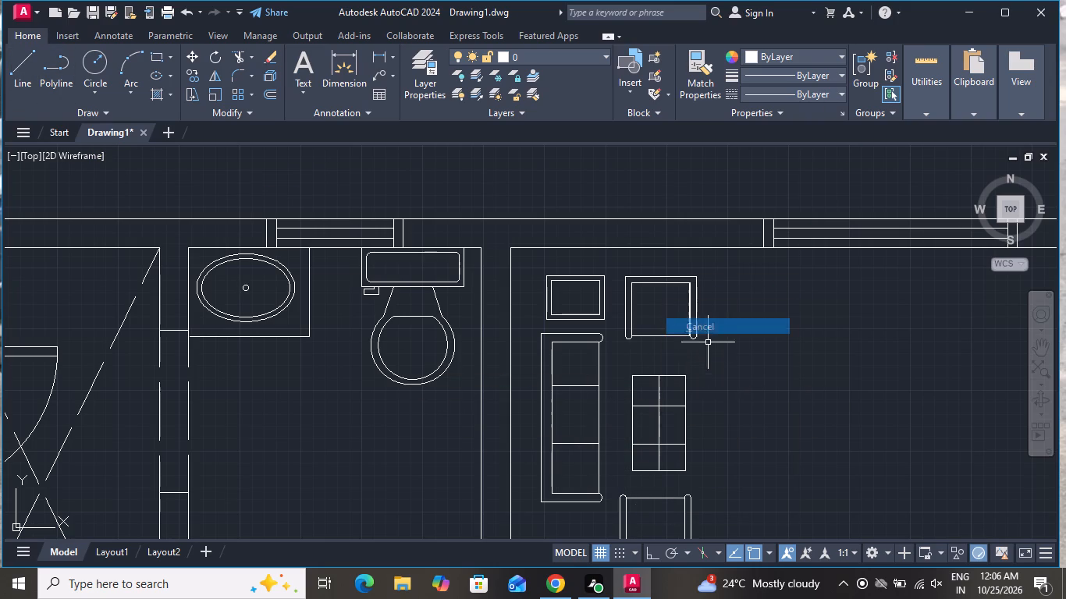
Offset each of the coffee table's two horizontal divider lines 1" downward.
text(o 1)
key(shift+quotedbl)
key(Return)
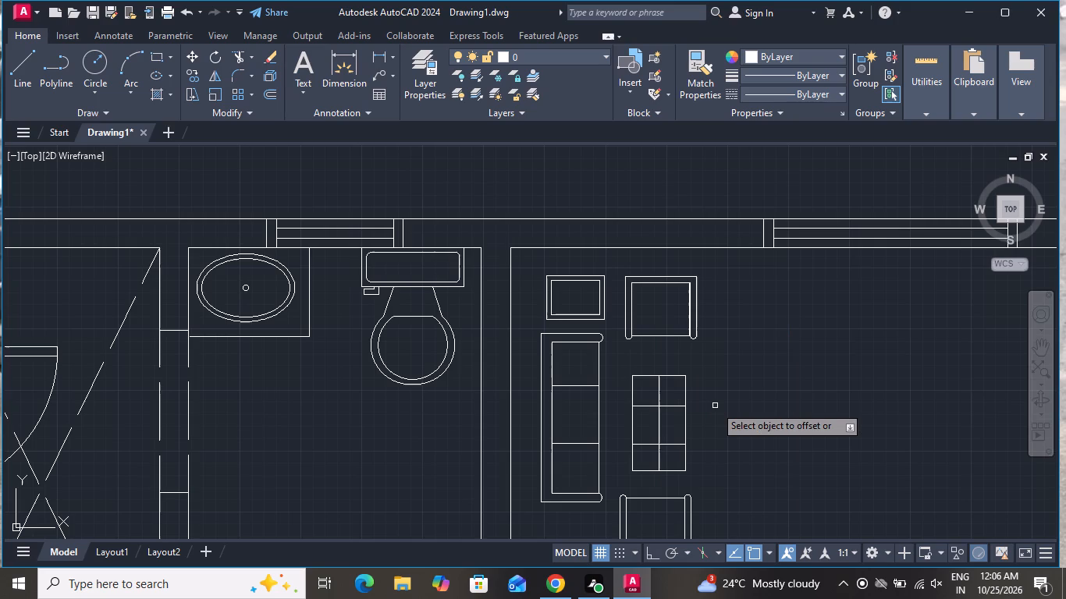
scroll(649, 415, up, 2)
click(654, 394)
click(659, 448)
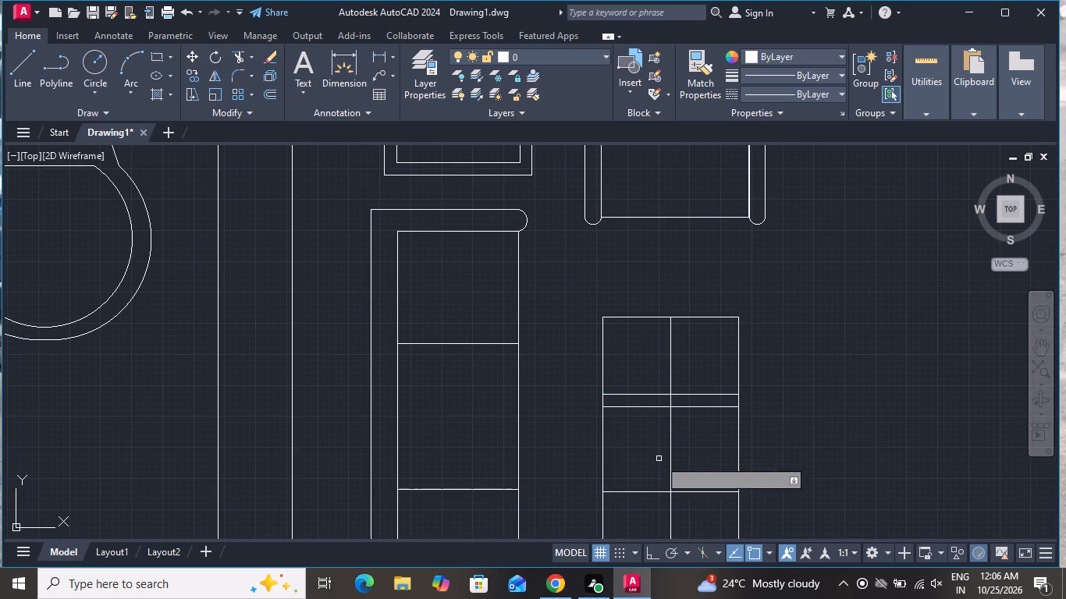
click(659, 494)
click(659, 531)
Offset the coffee table's vertical centre line 1" to each side.
scroll(677, 399, down, 1)
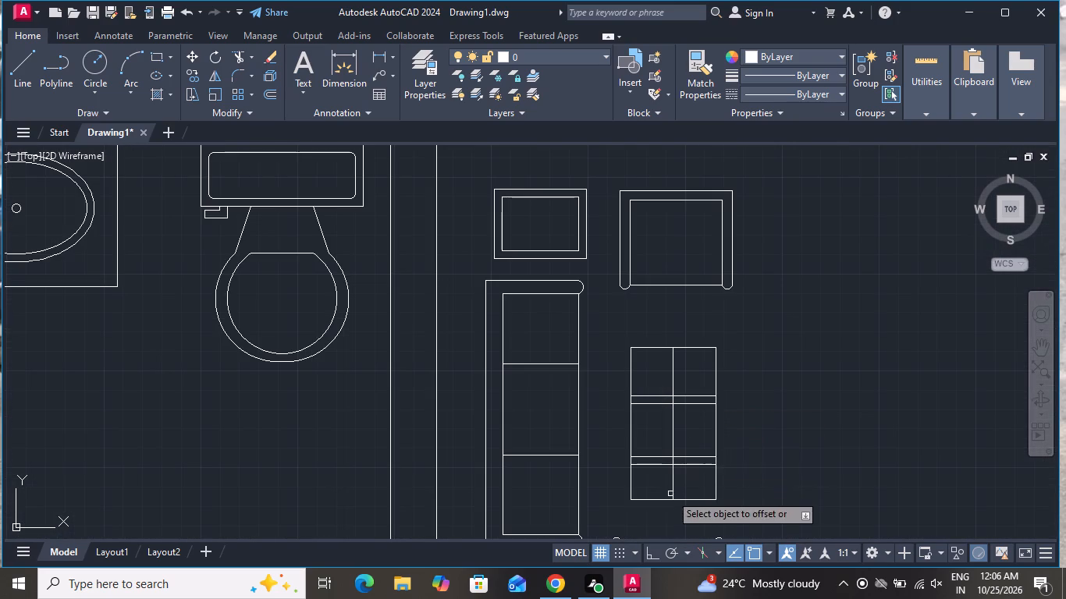
click(676, 381)
click(674, 383)
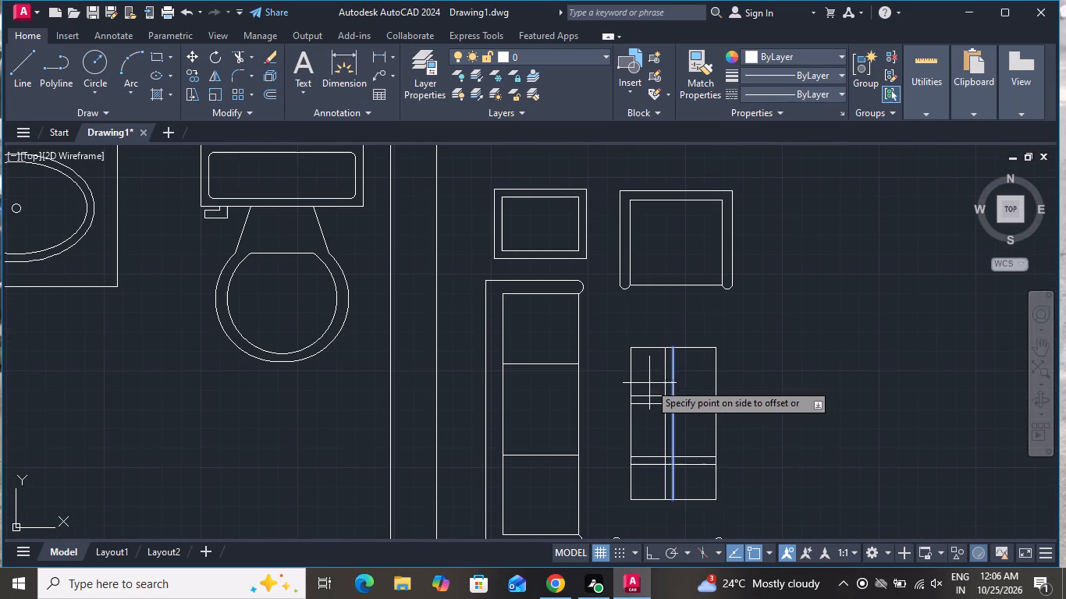
click(649, 383)
scroll(738, 383, down, 1)
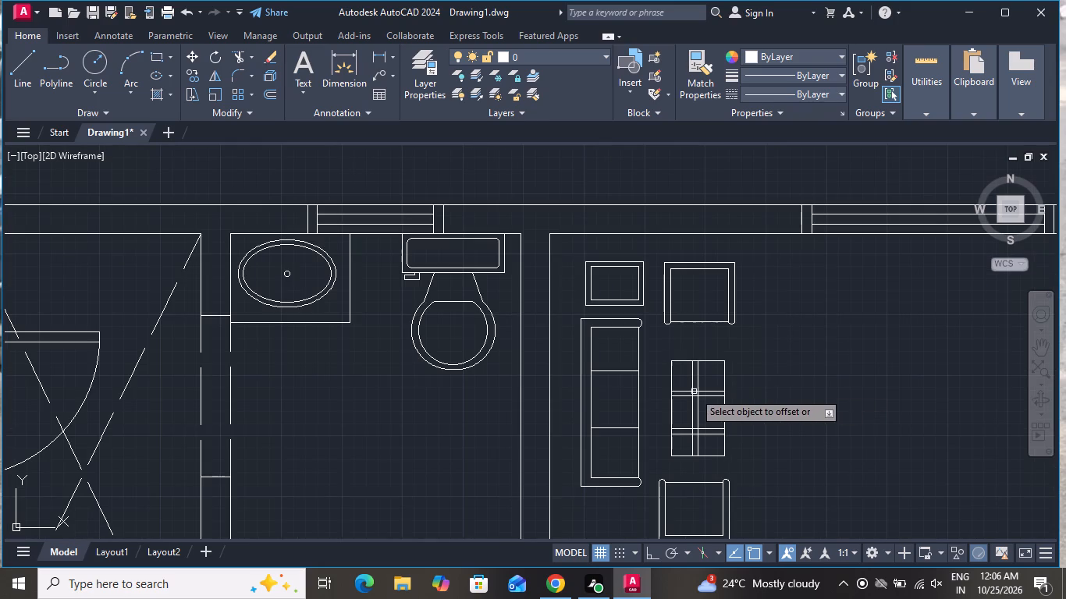
scroll(696, 385, up, 1)
click(698, 381)
click(707, 379)
right_click(770, 383)
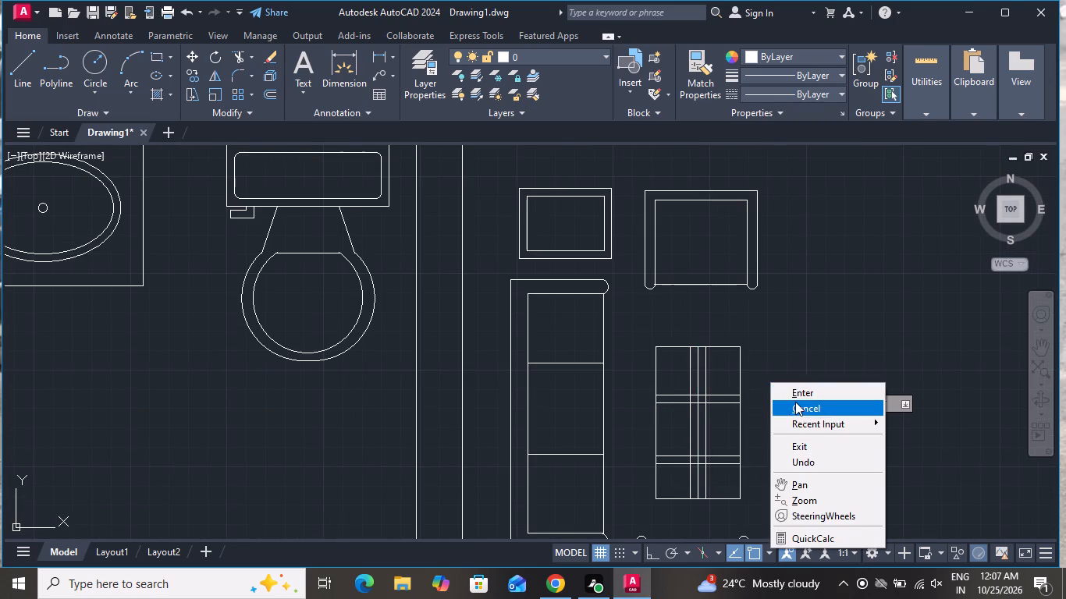
click(795, 402)
Copy the whole divided coffee table about 8' across the room, placing it in front of the second sofa.
click(768, 328)
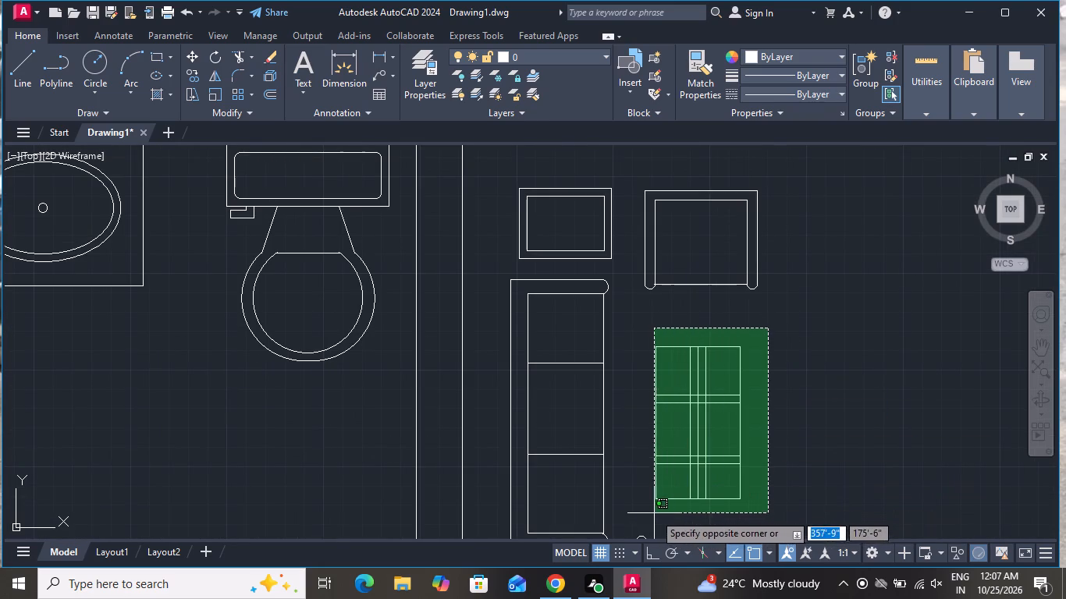
click(647, 512)
click(191, 80)
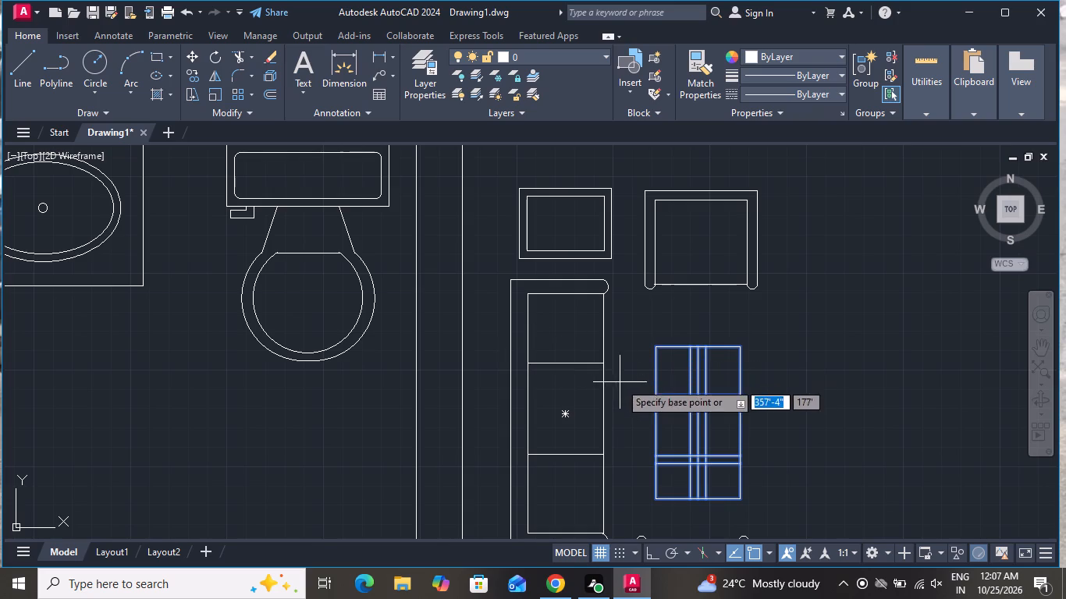
click(689, 404)
scroll(687, 406, down, 2)
scroll(973, 401, up, 1)
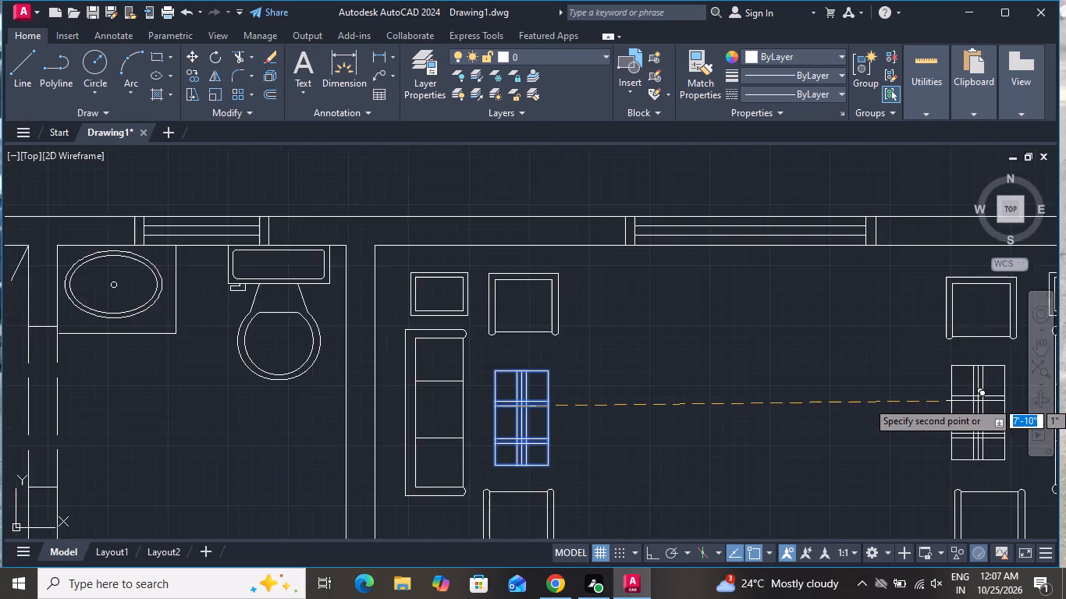
scroll(973, 401, up, 1)
scroll(974, 402, down, 2)
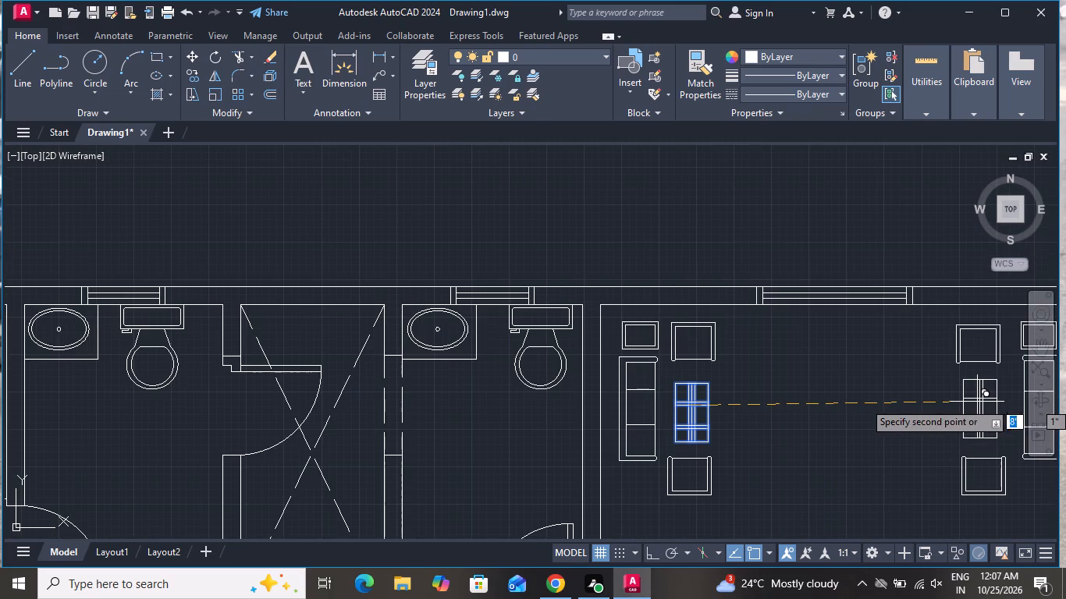
click(985, 400)
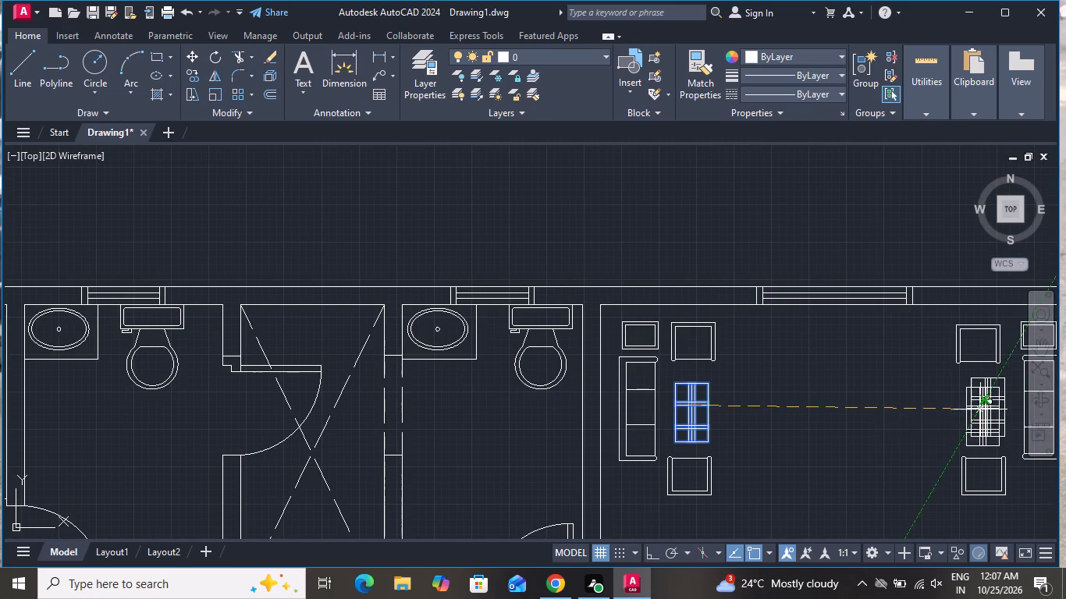
right_click(807, 431)
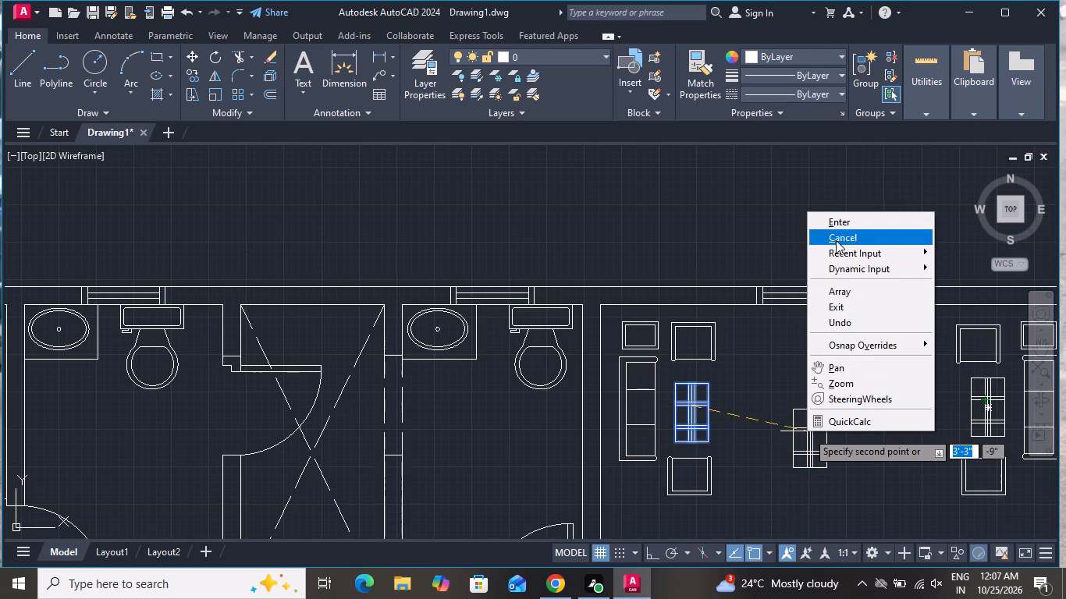
click(834, 234)
Move the second sofa's lower armchair about 4" up, closer to the copied coffee table.
scroll(798, 337, down, 1)
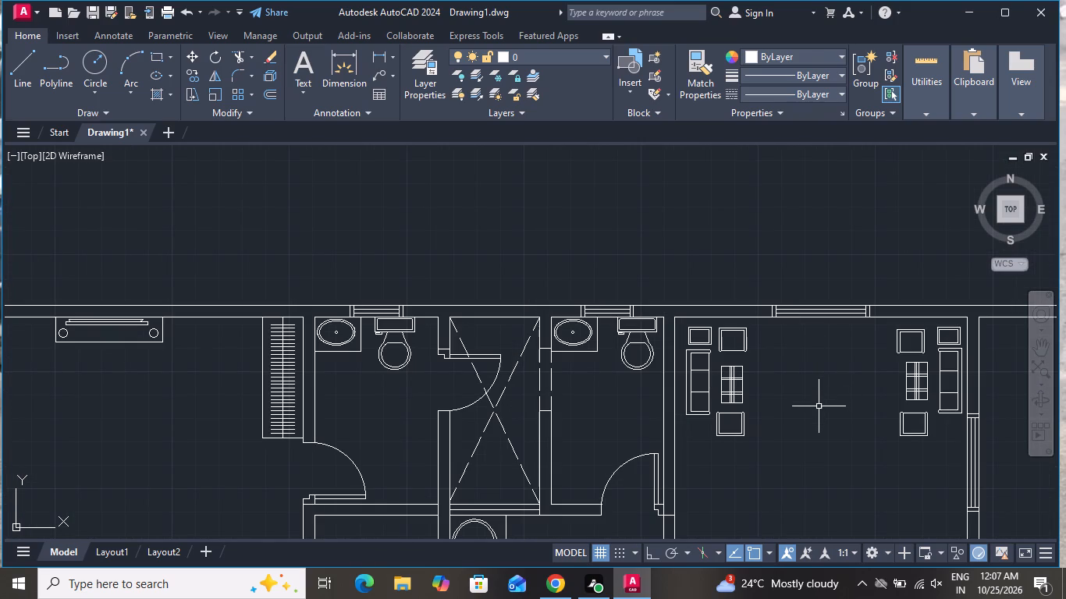
scroll(933, 436, up, 1)
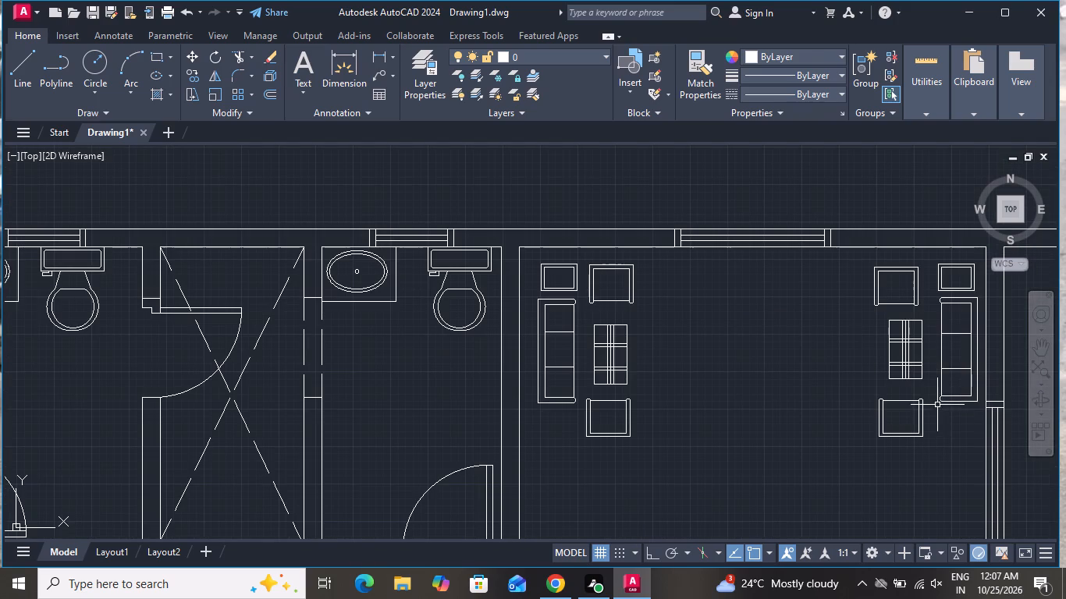
click(932, 383)
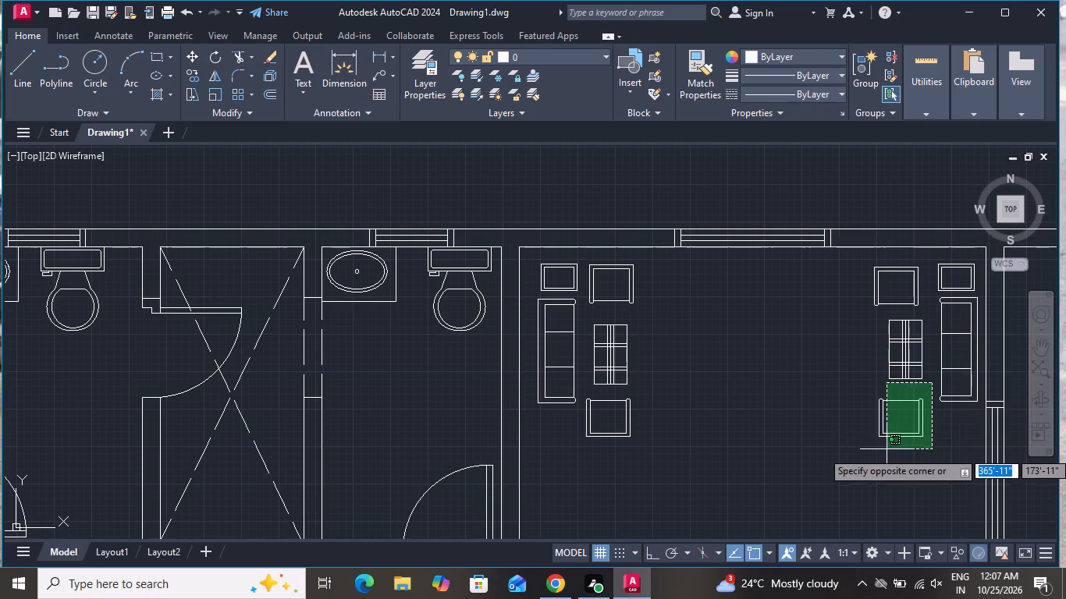
click(855, 459)
click(192, 54)
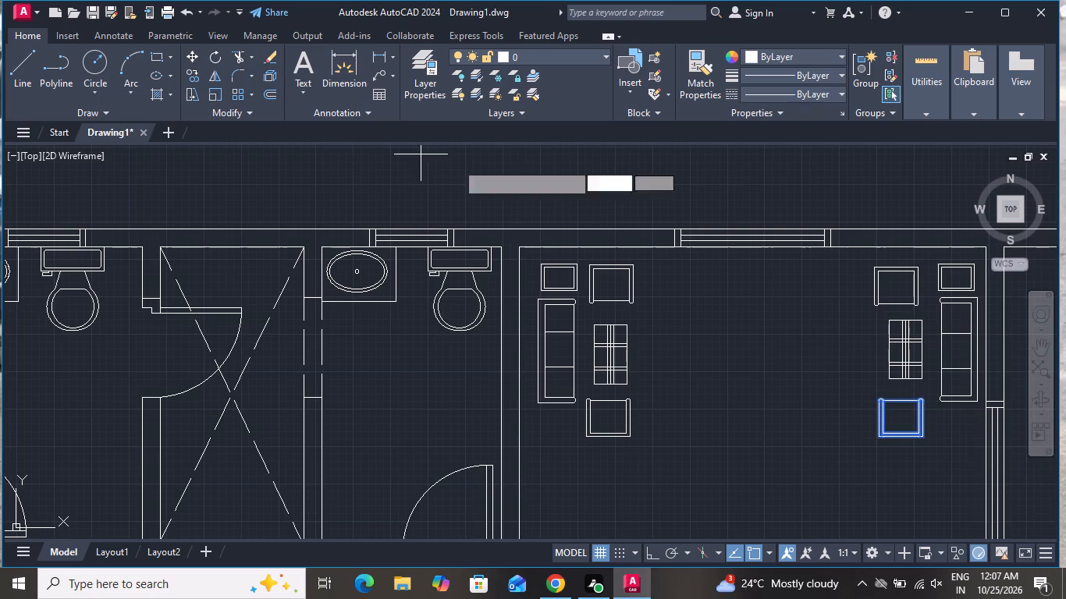
click(911, 397)
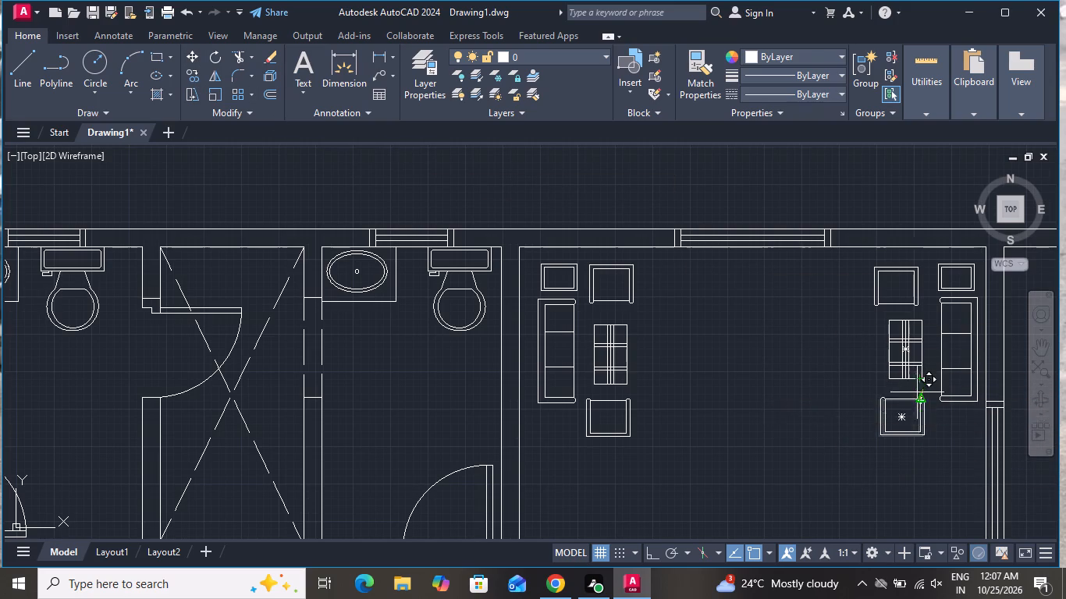
scroll(920, 394, up, 2)
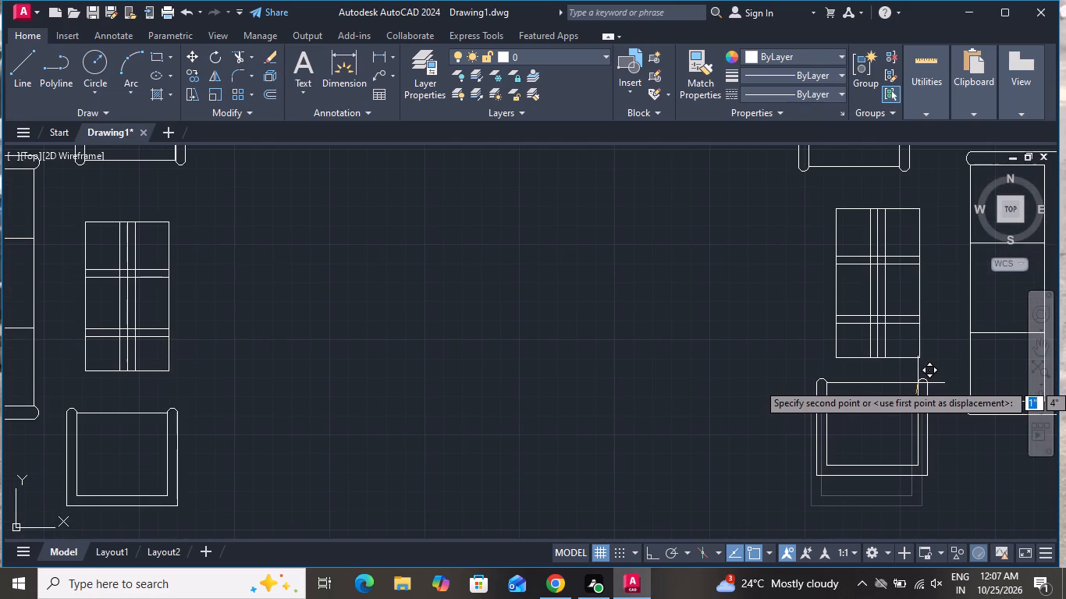
click(918, 382)
Move the copied coffee table slightly up and away from the second sofa, keeping it between the two armchairs.
scroll(915, 421, down, 2)
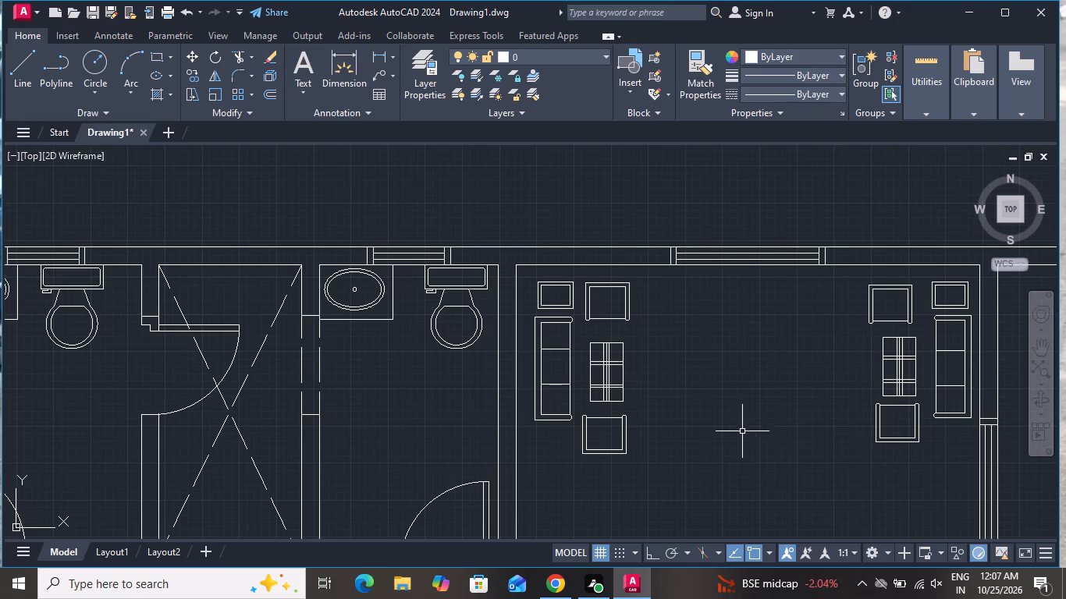
scroll(901, 399, up, 1)
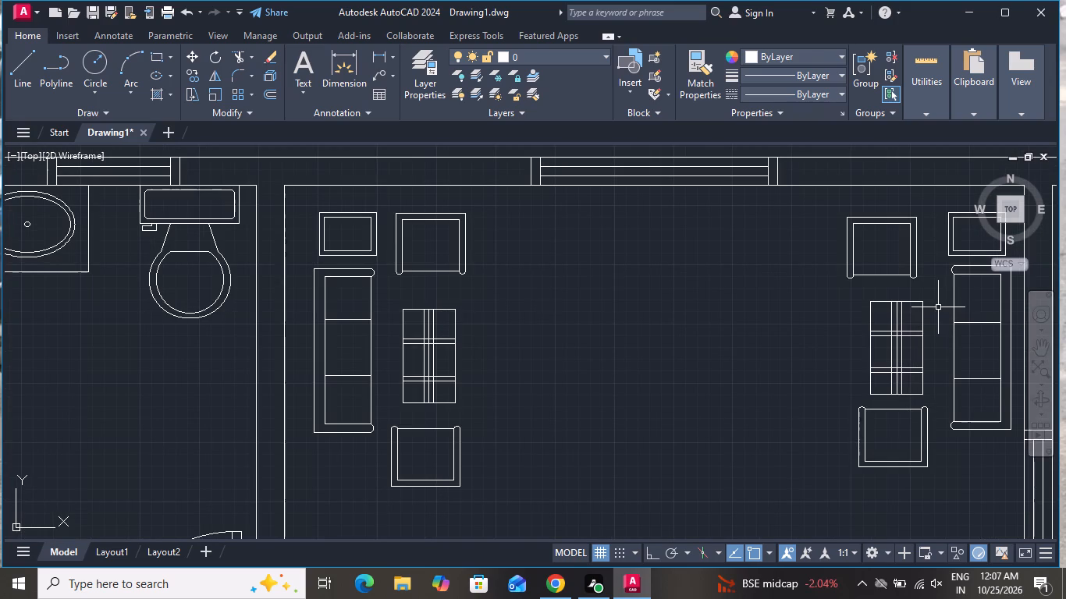
click(936, 298)
click(856, 400)
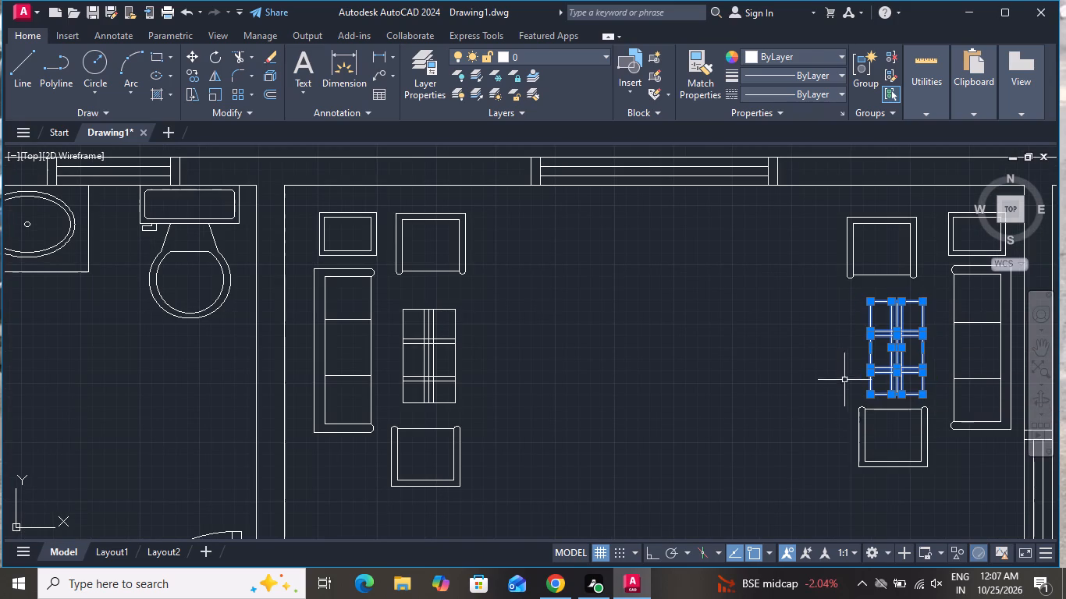
click(189, 58)
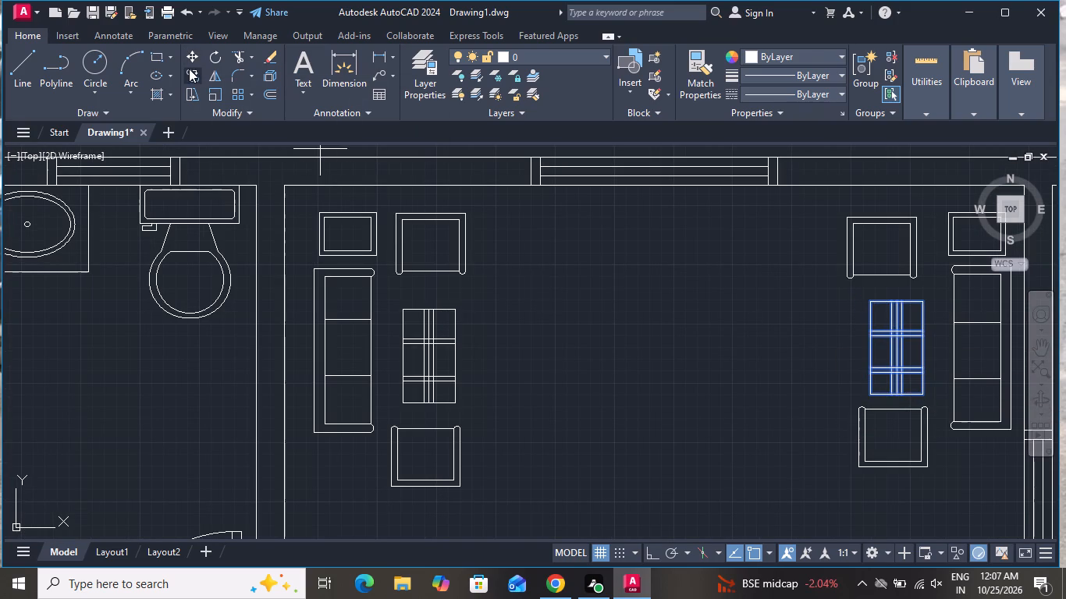
scroll(910, 360, up, 2)
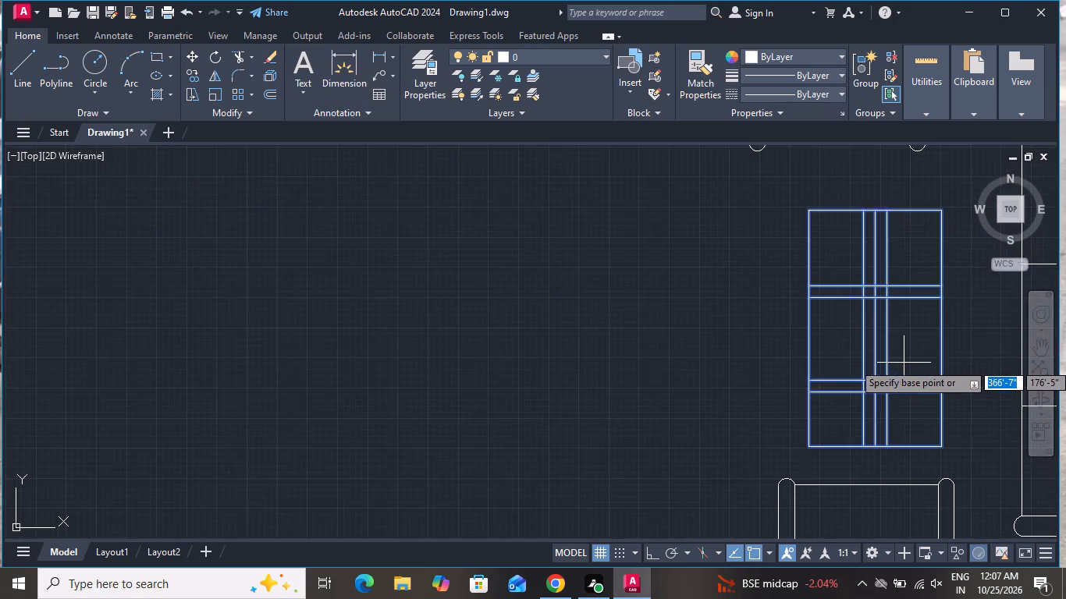
click(873, 314)
scroll(853, 310, down, 2)
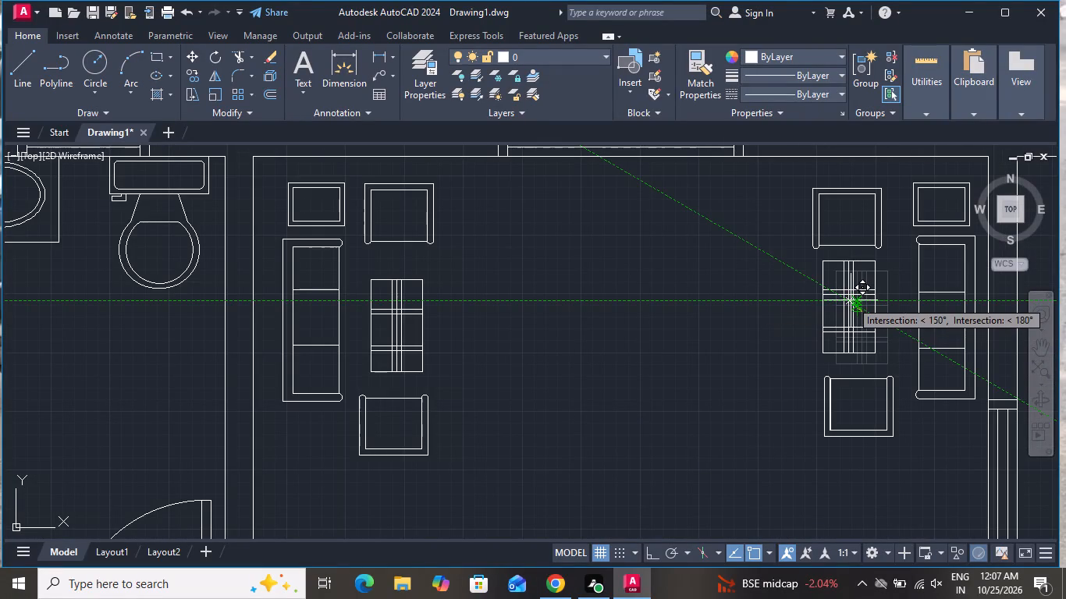
click(851, 300)
Move the second sofa's upper armchair straight up about 2", away from the copied coffee table.
click(895, 179)
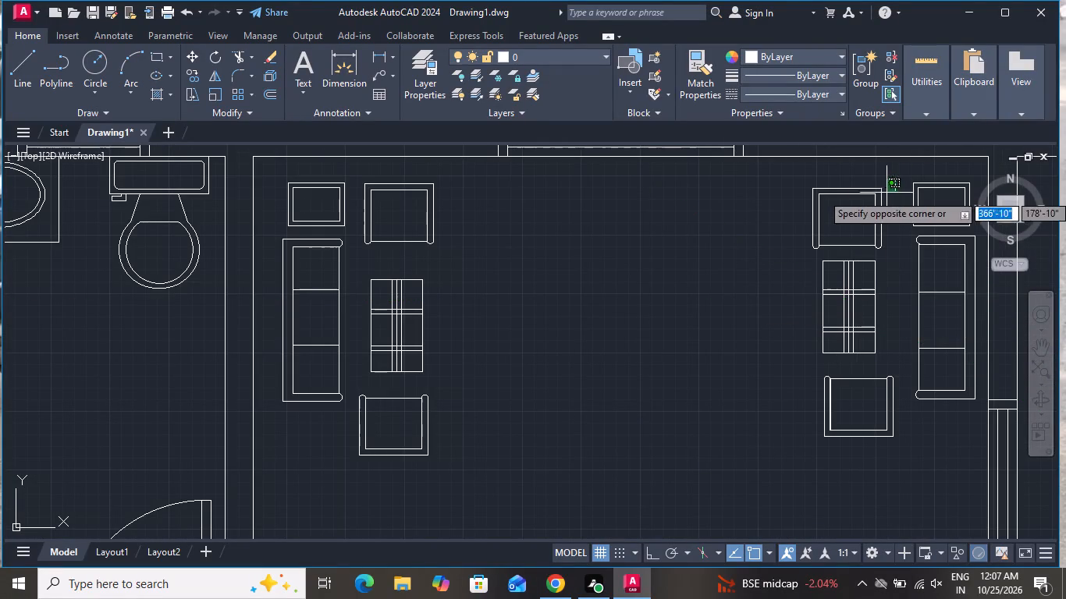
click(794, 255)
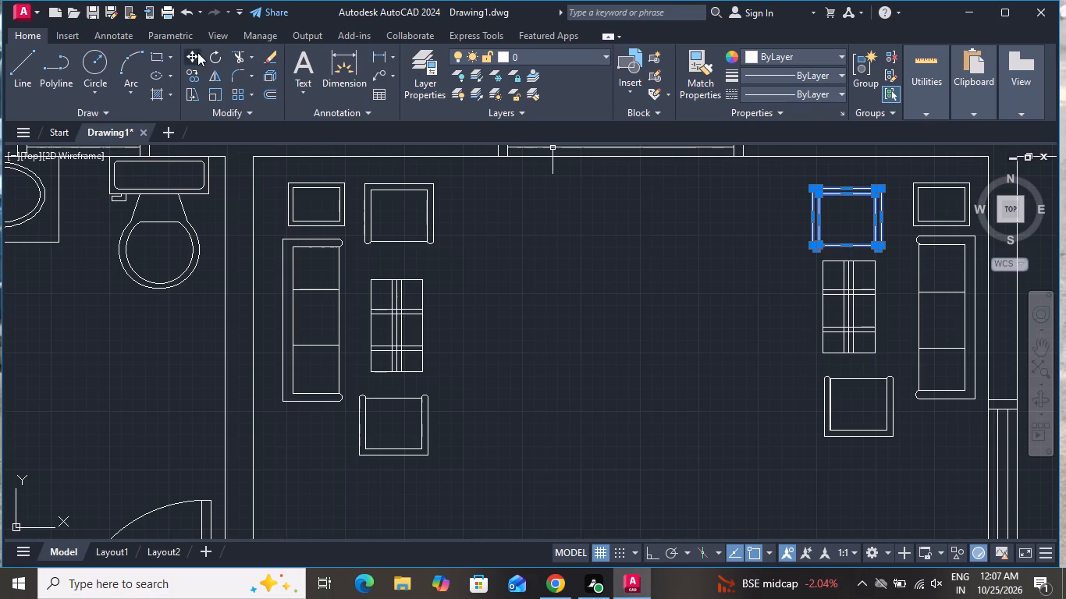
click(197, 52)
click(855, 223)
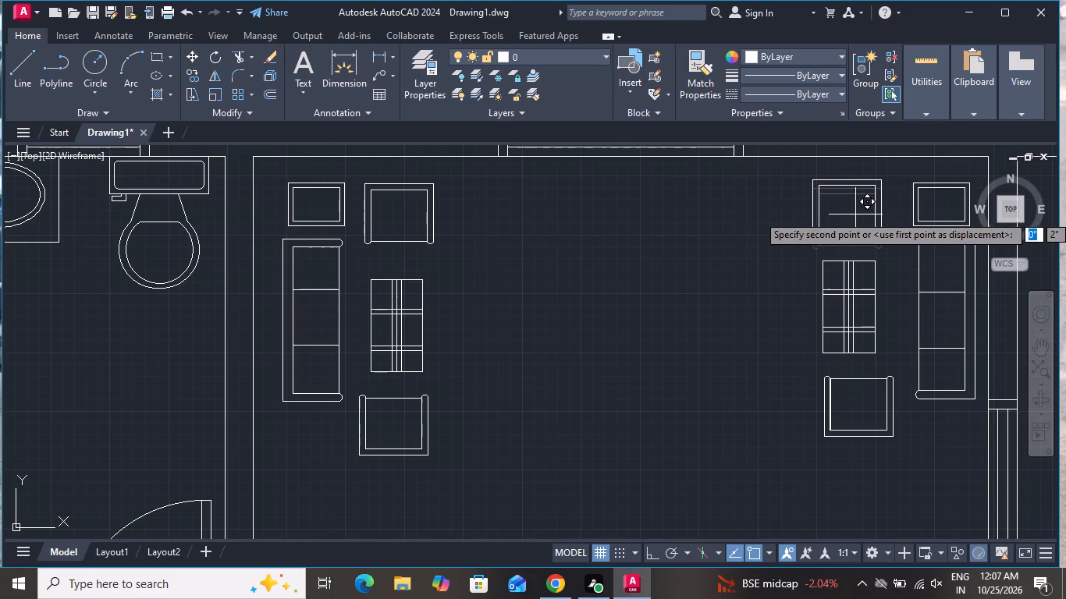
click(855, 213)
Change the colour of both complete seating groups, including sofas, armchairs, side tables and coffee tables, to 254,204,102.
scroll(790, 274, down, 1)
scroll(758, 330, down, 1)
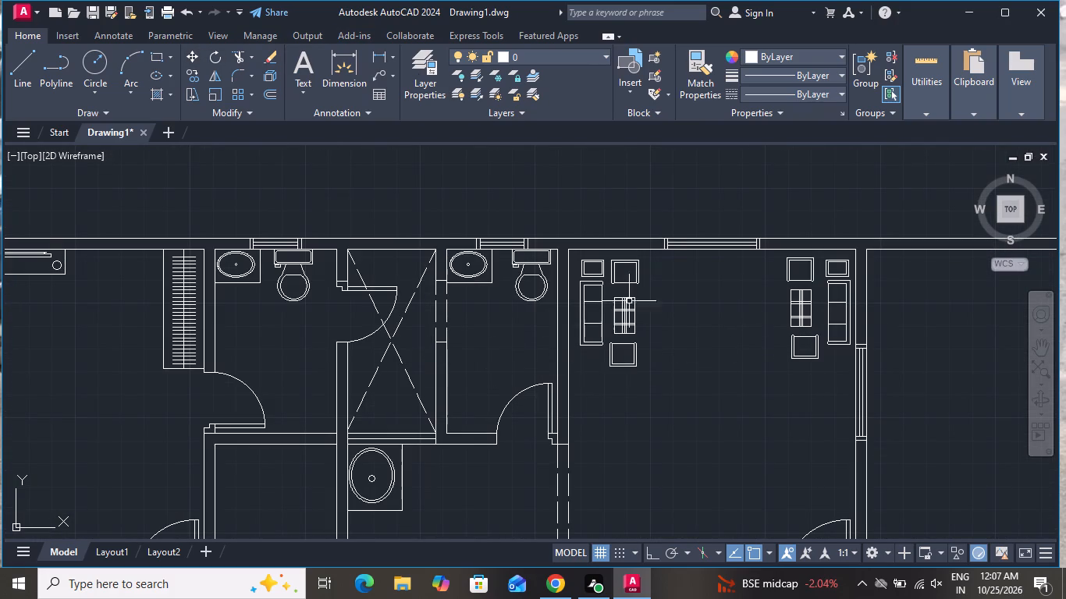
scroll(646, 272, up, 1)
click(638, 246)
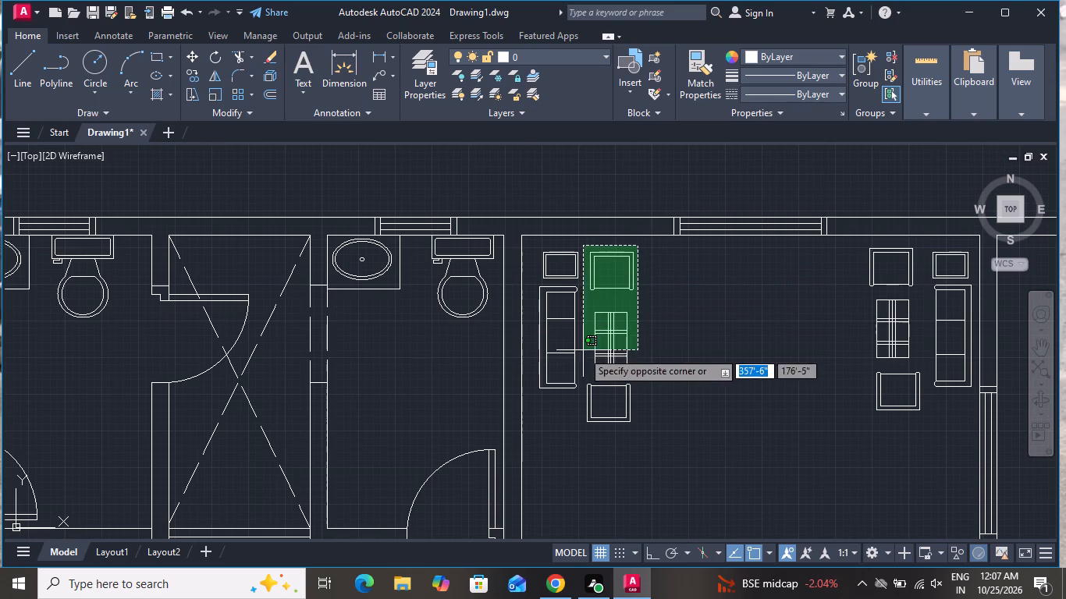
click(536, 436)
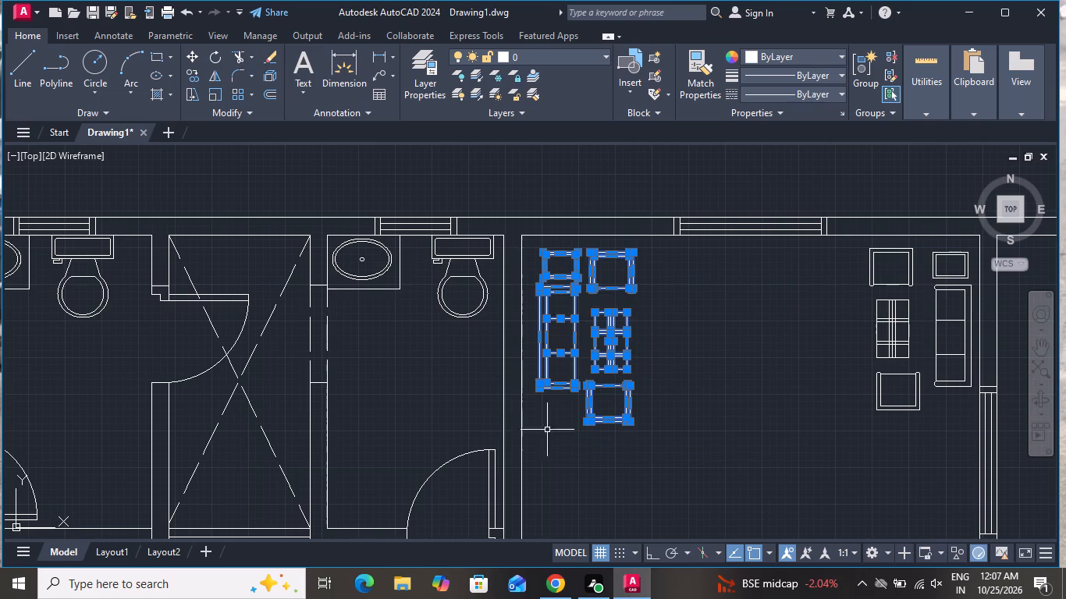
scroll(776, 287, down, 1)
scroll(897, 292, up, 2)
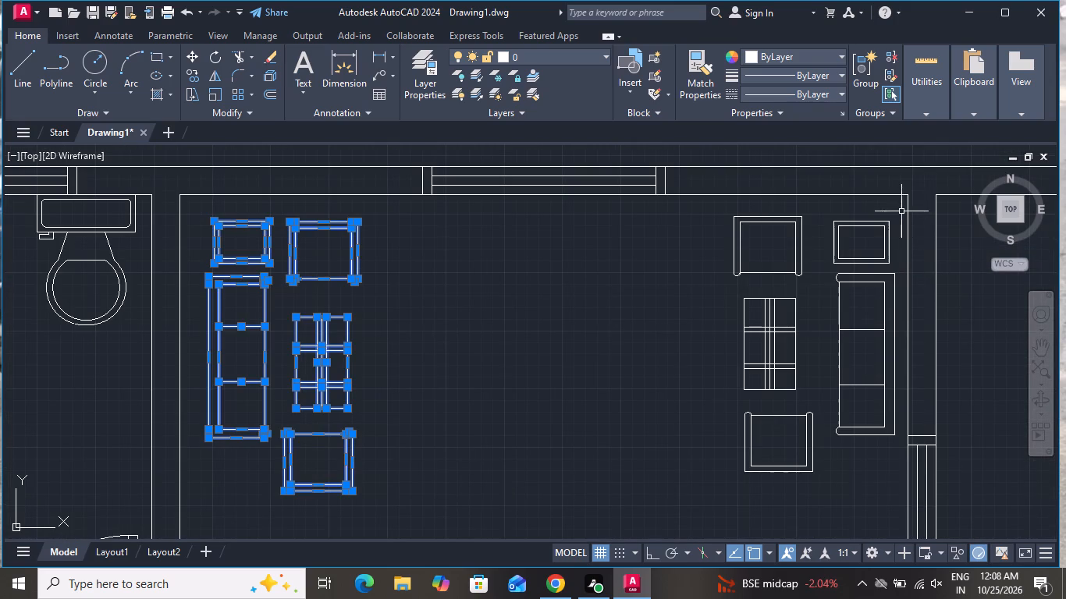
click(899, 207)
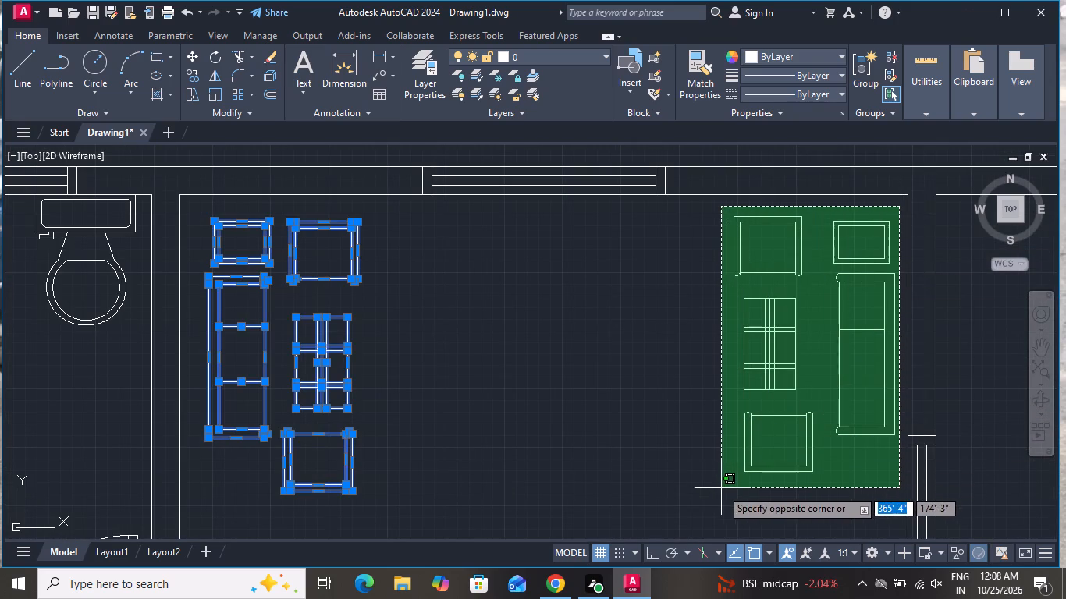
click(721, 488)
click(789, 56)
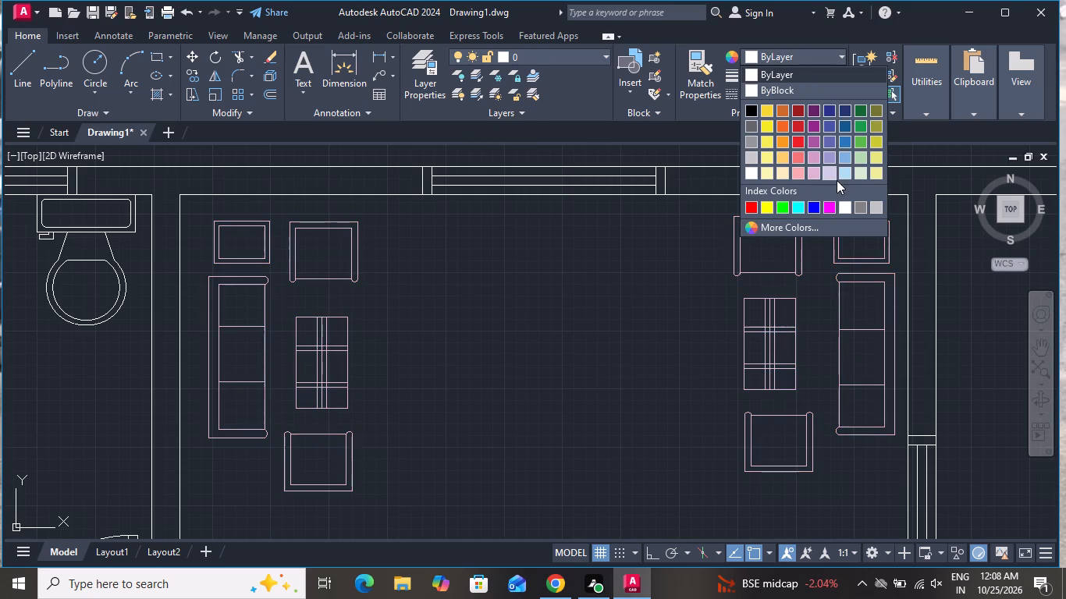
click(782, 158)
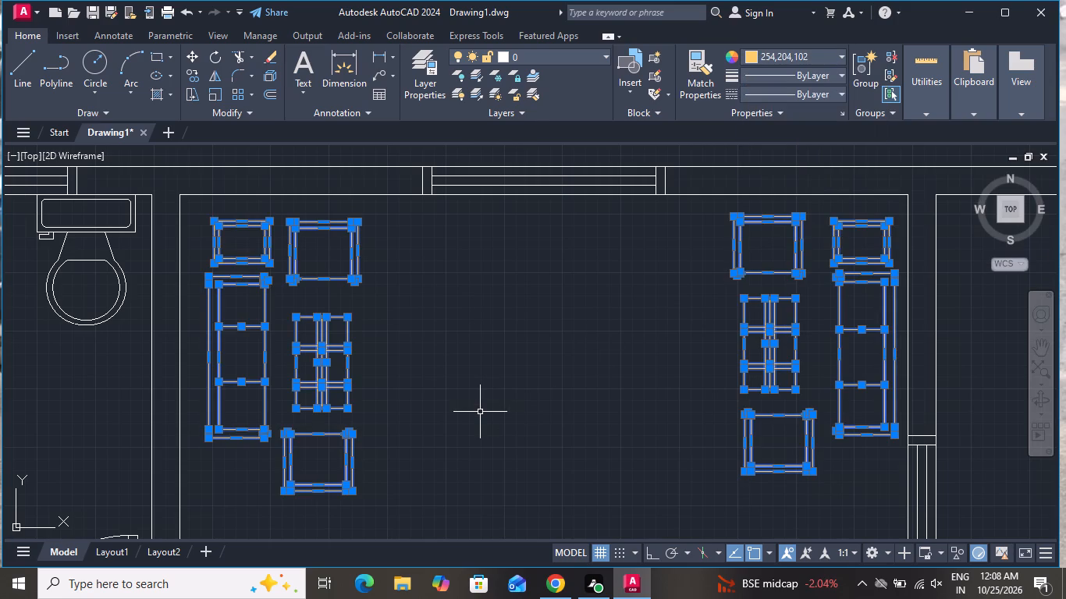
key(Escape)
Draw a shallow rectangle about 4'-2" long against the room's bottom wall, beside the door, as a TV cabinet.
scroll(482, 442, down, 1)
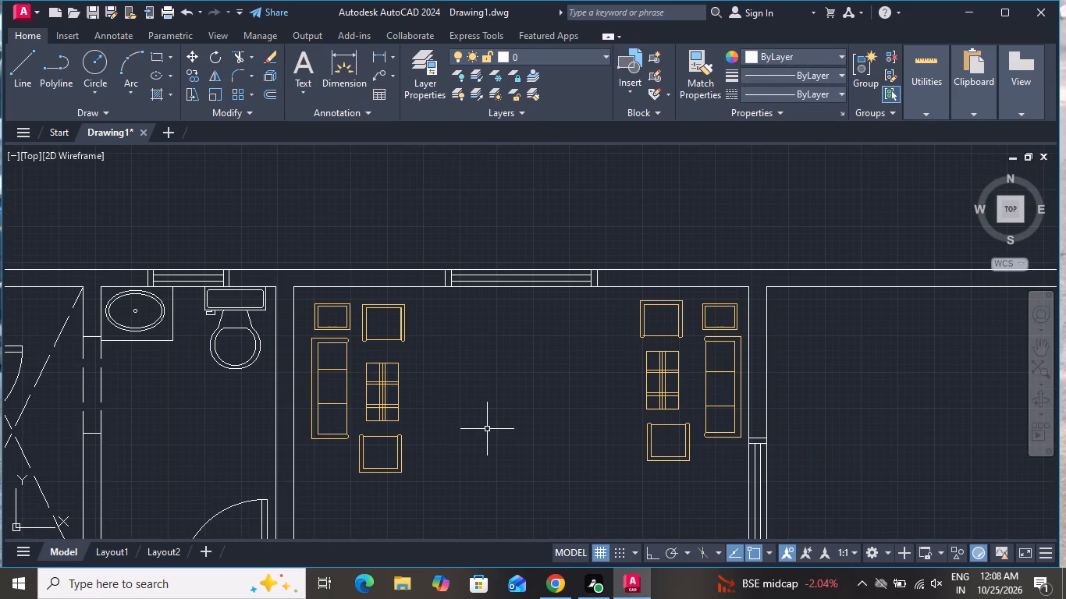
scroll(497, 413, down, 1)
scroll(535, 344, down, 2)
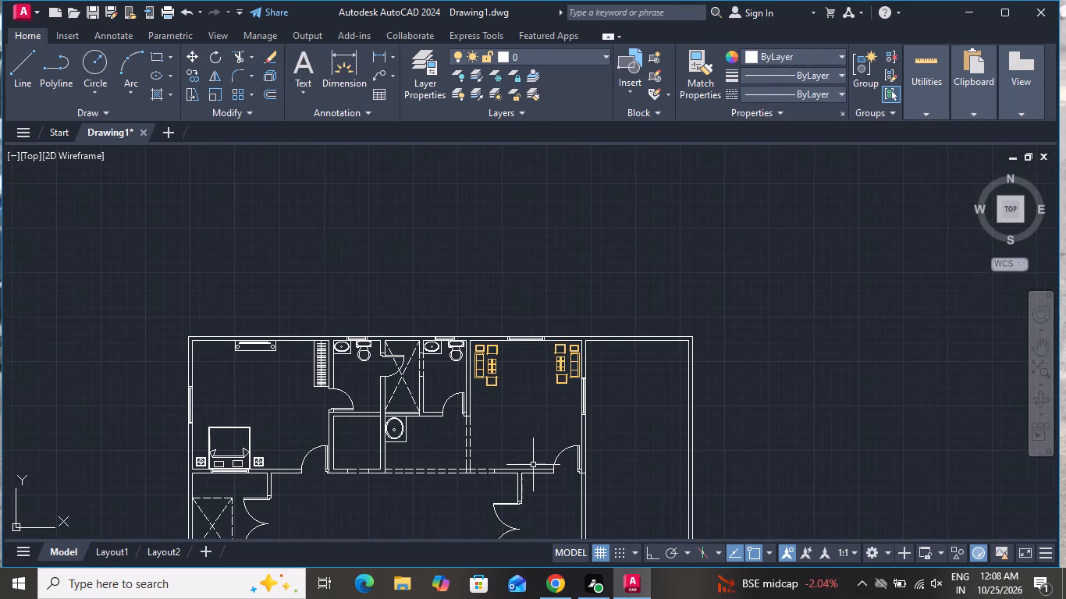
scroll(531, 496, up, 2)
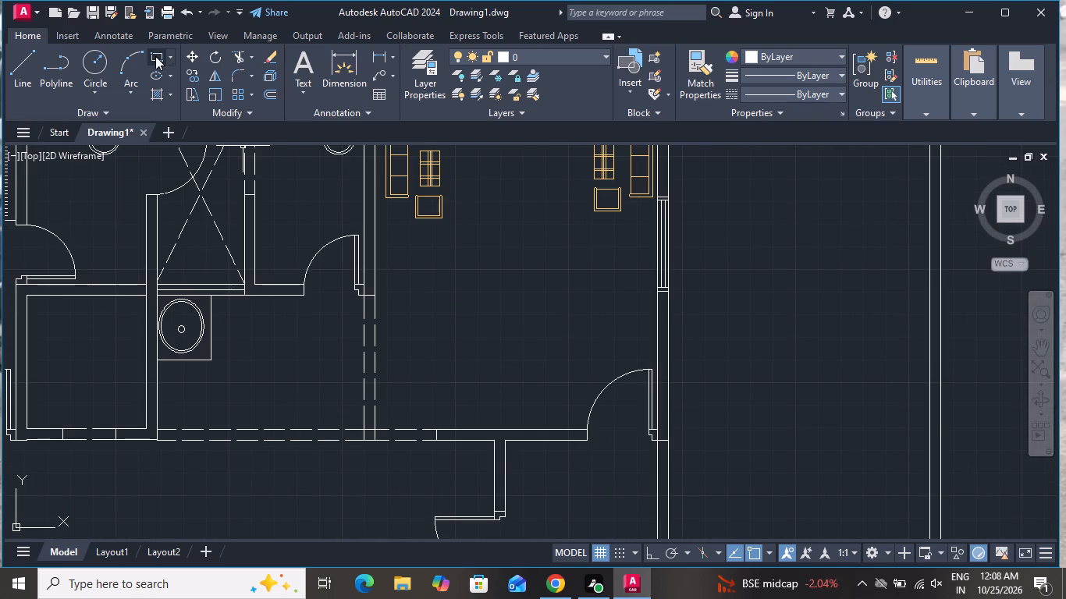
click(155, 56)
scroll(468, 438, up, 1)
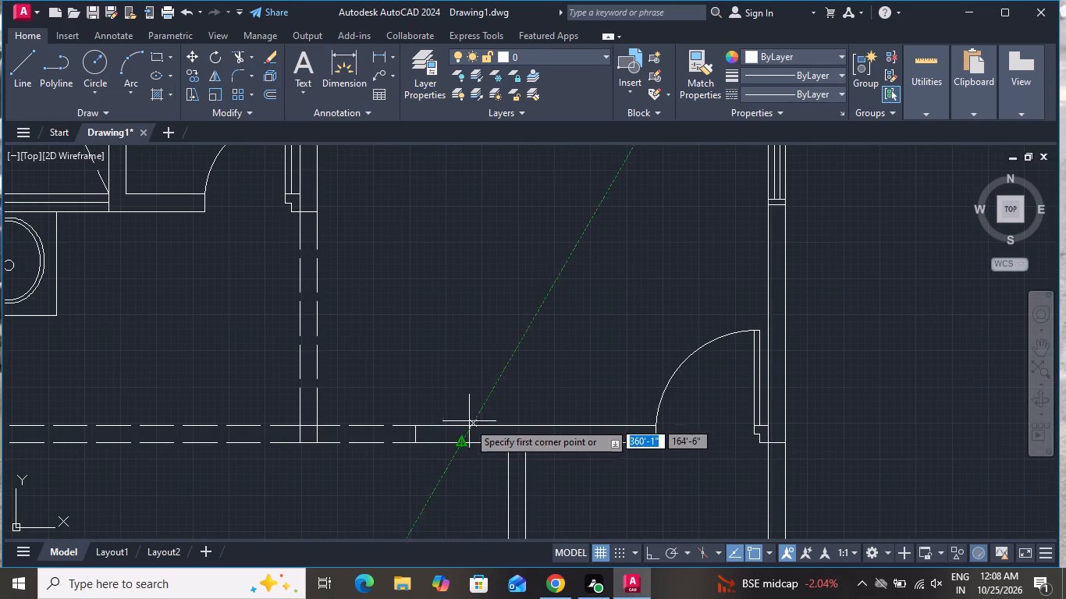
click(462, 424)
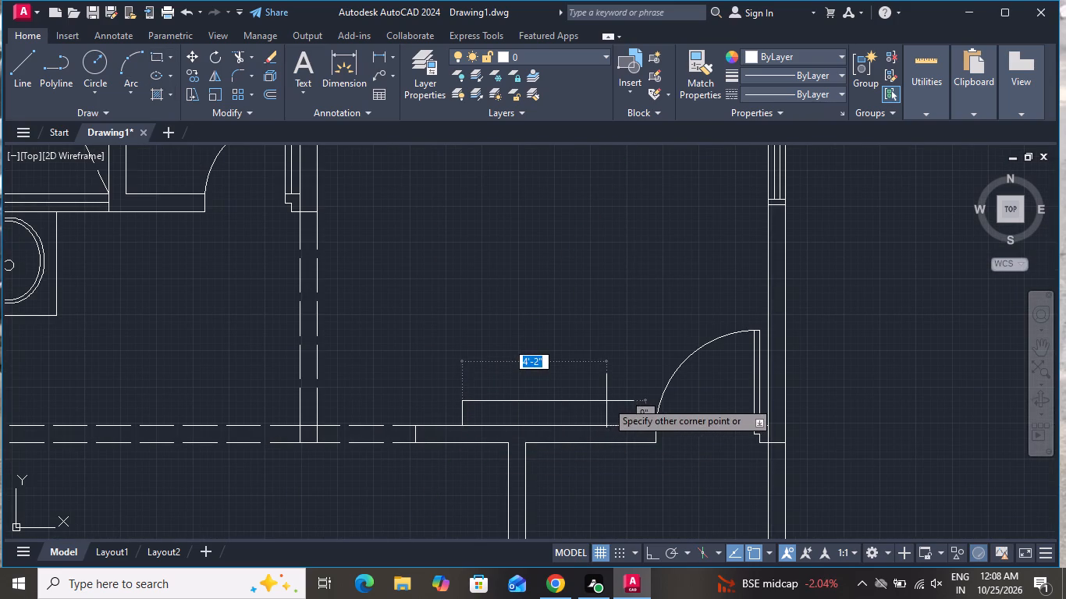
click(606, 401)
Draw a thin rectangle about 3' long and 1" deep inside the cabinet outline as the TV screen.
scroll(609, 431, down, 2)
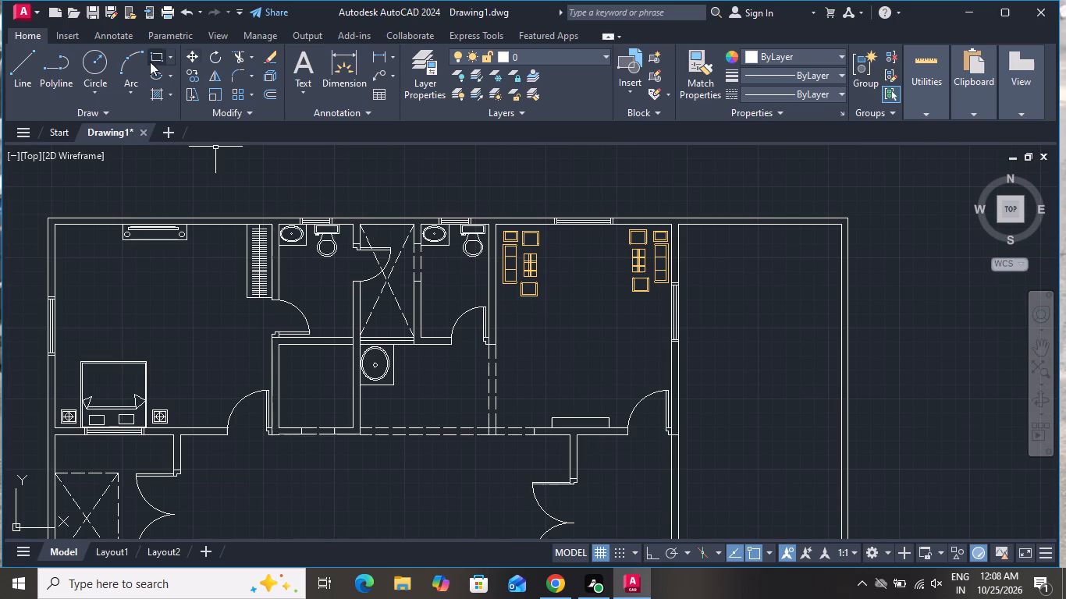
click(154, 55)
scroll(538, 399, up, 3)
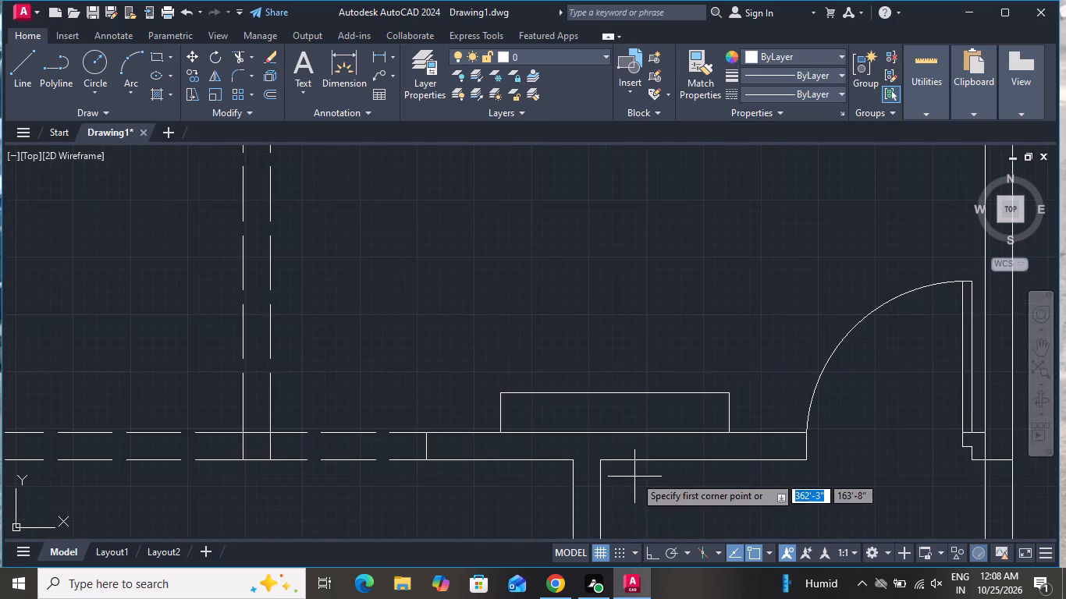
scroll(634, 473, up, 1)
click(474, 376)
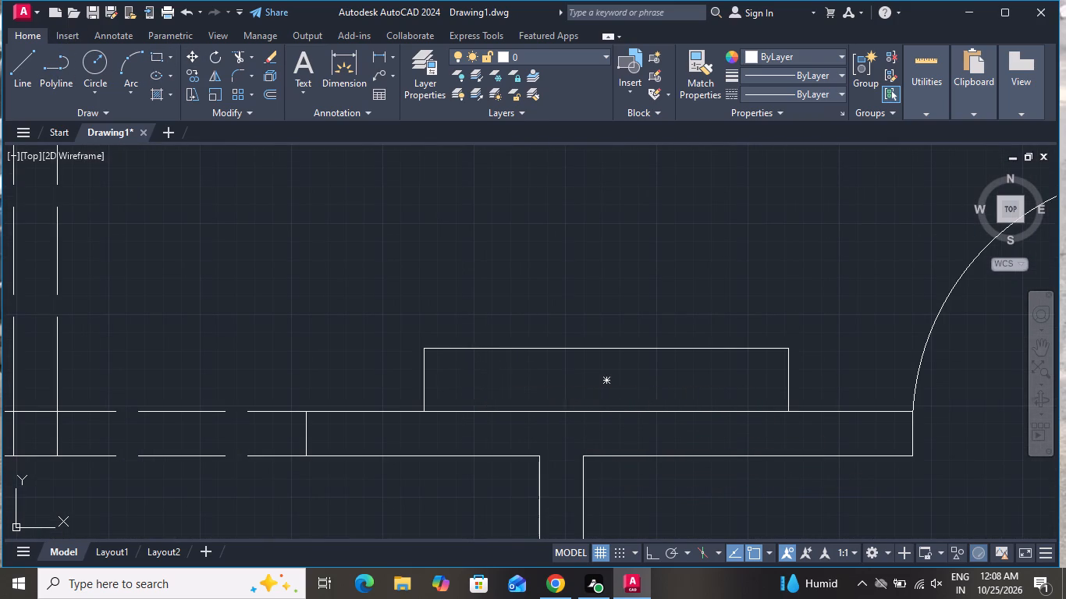
click(740, 382)
Draw the TV's back below the thin rectangle with a line about 2'-10" long and short slanted ends joining its lower edge.
click(23, 63)
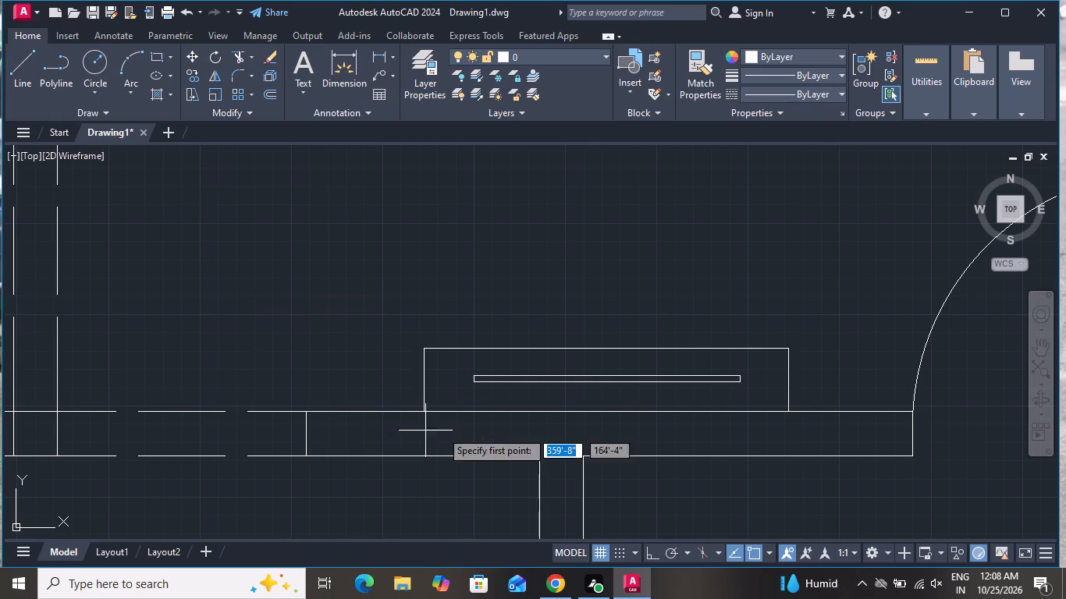
scroll(486, 392, up, 2)
click(491, 368)
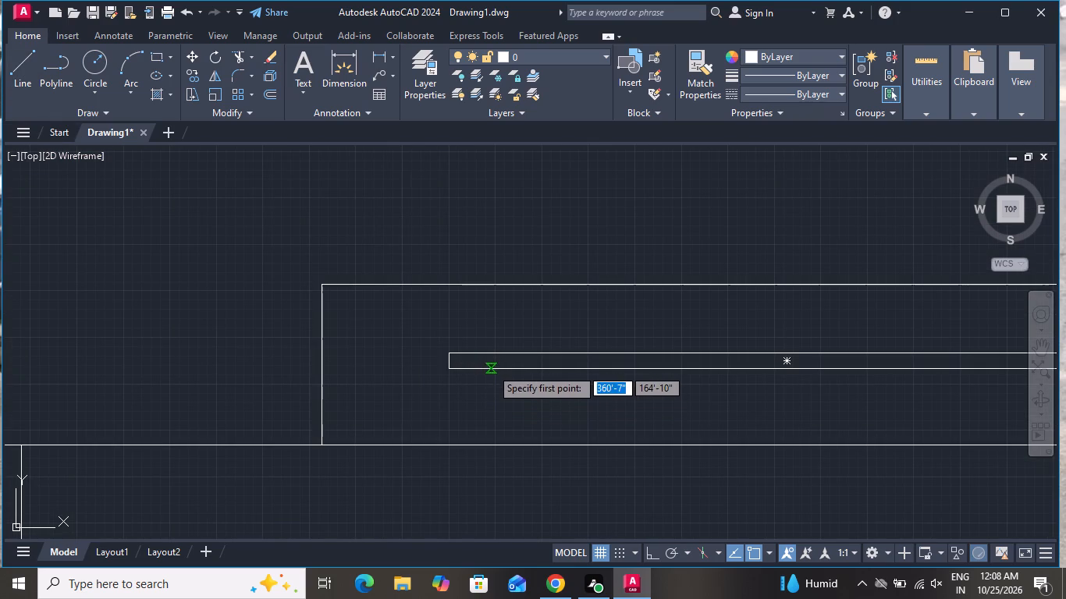
click(474, 379)
scroll(688, 397, down, 2)
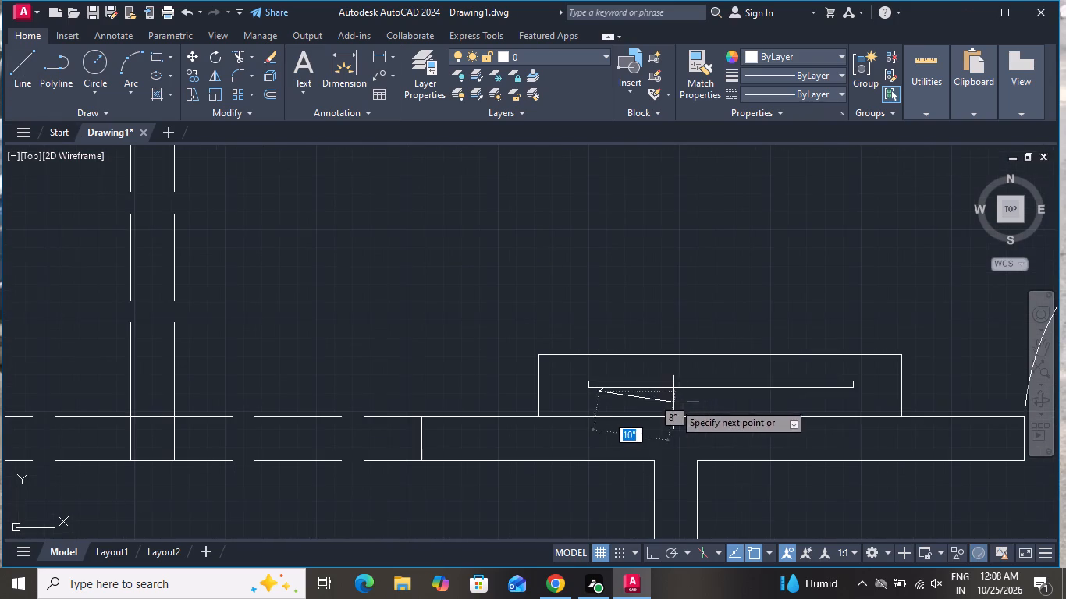
scroll(832, 405, up, 2)
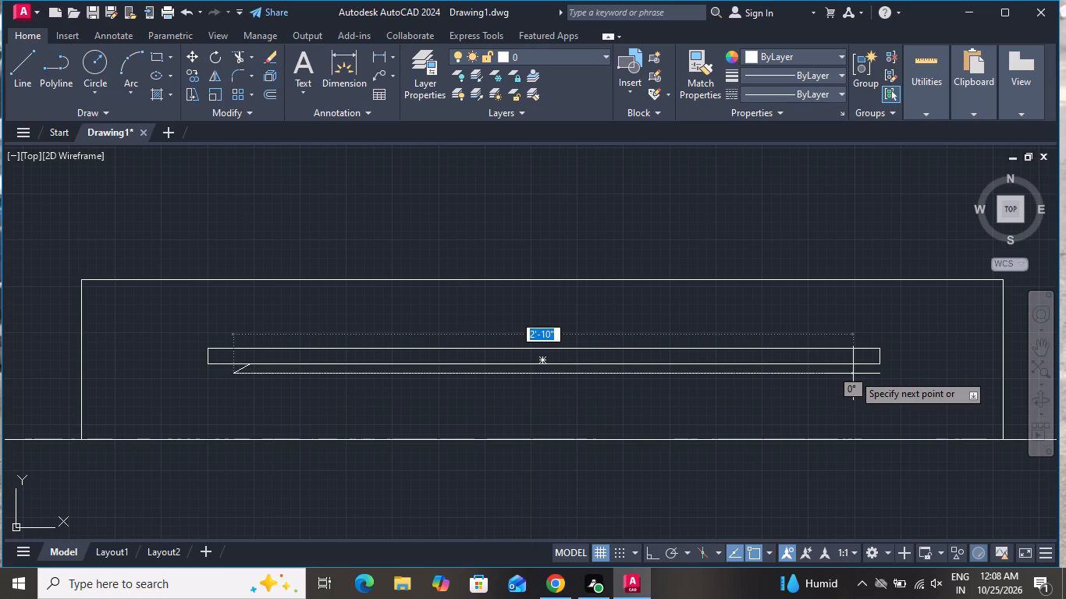
click(855, 373)
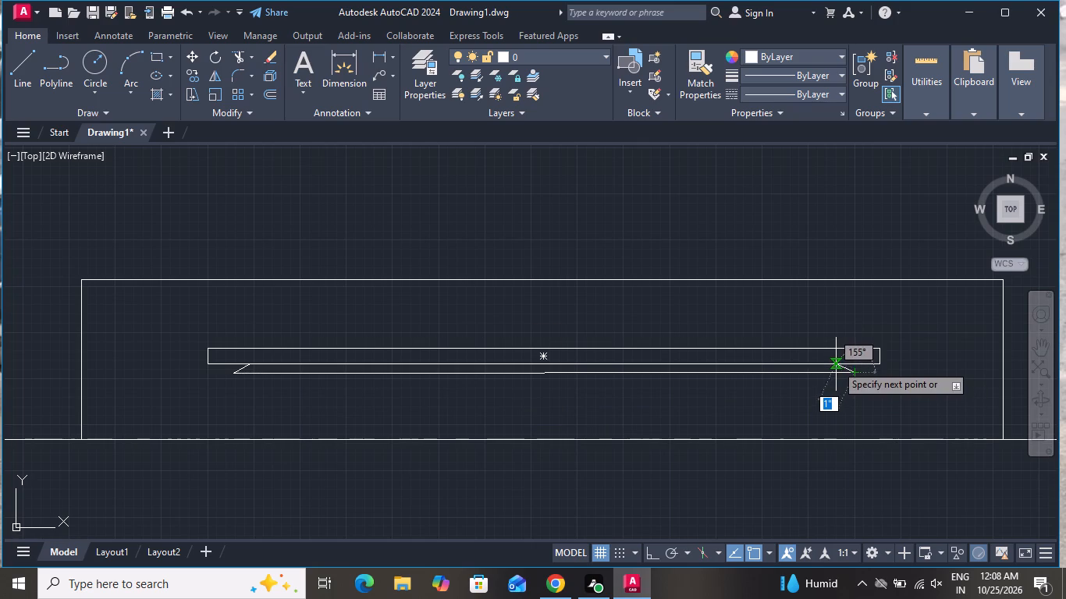
click(836, 363)
right_click(836, 363)
click(841, 383)
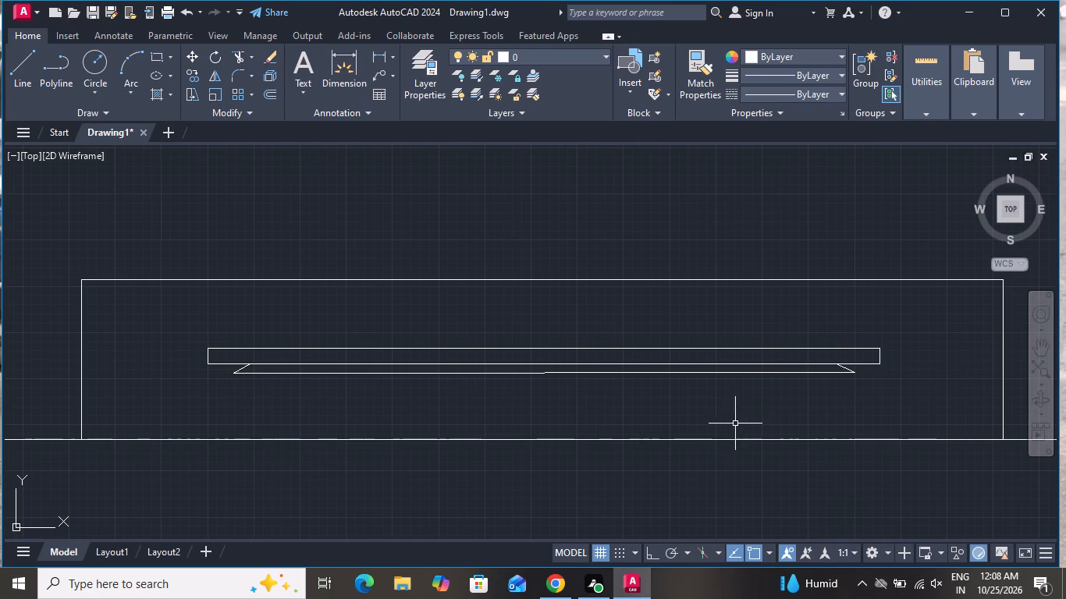
Move the thin rectangle and its slanted back about 2" down within the cabinet, closer to the wall.
scroll(734, 424, down, 1)
click(837, 361)
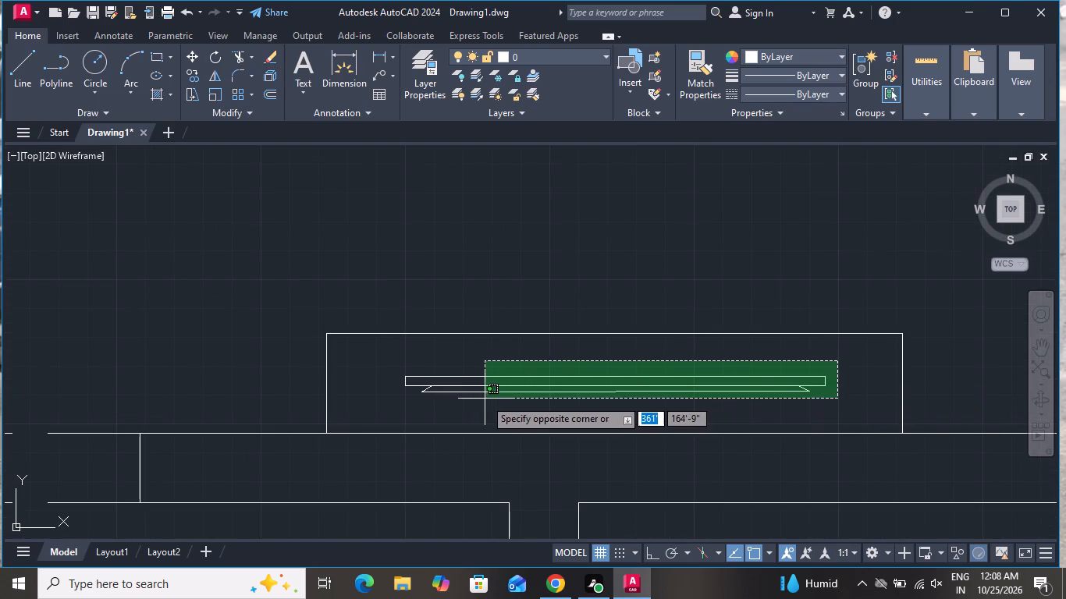
click(368, 404)
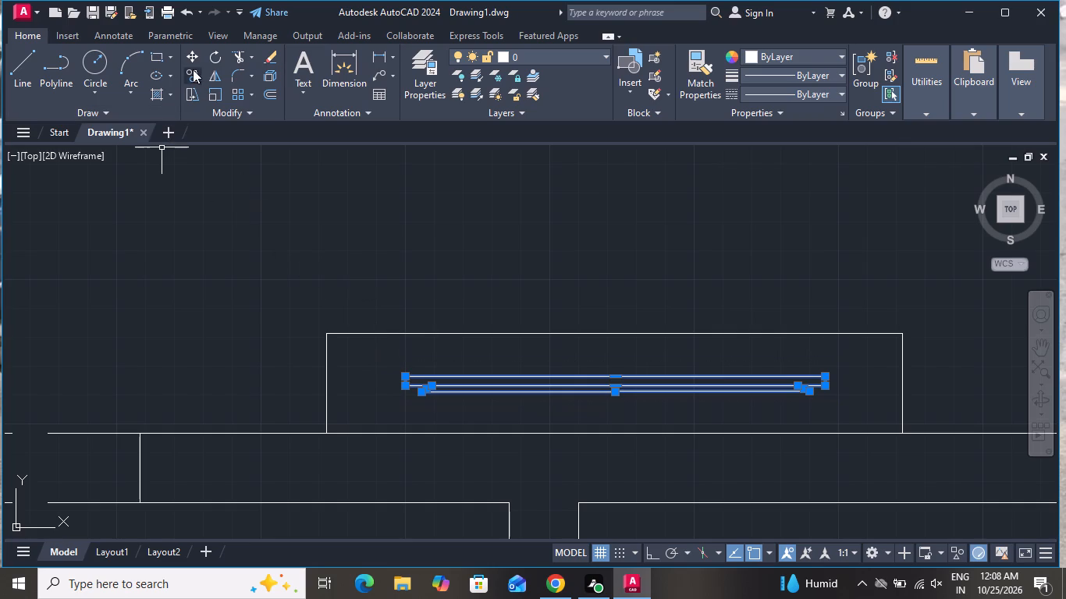
click(193, 50)
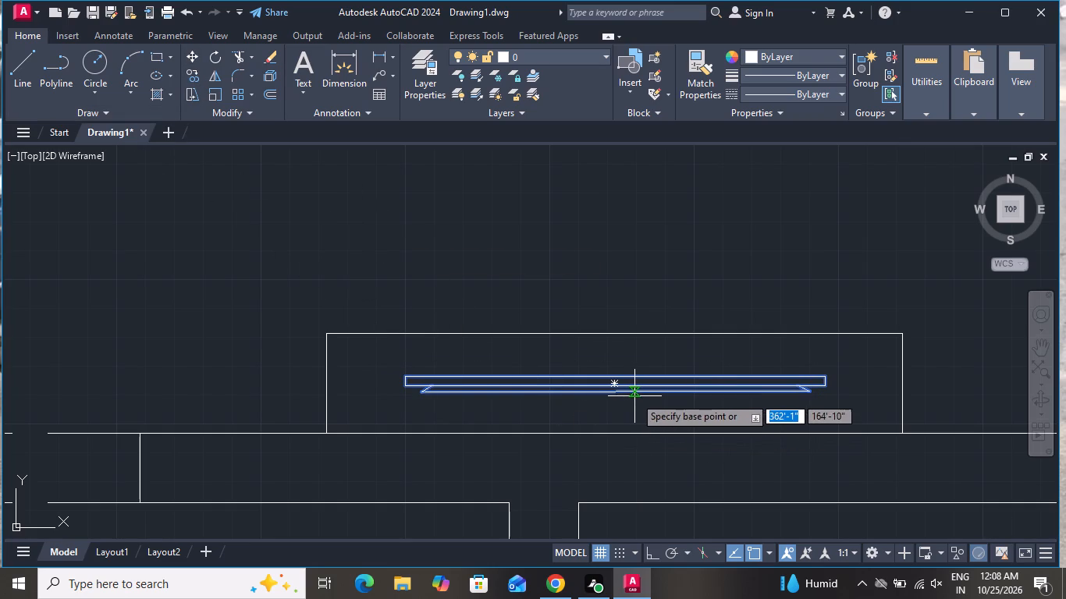
click(623, 392)
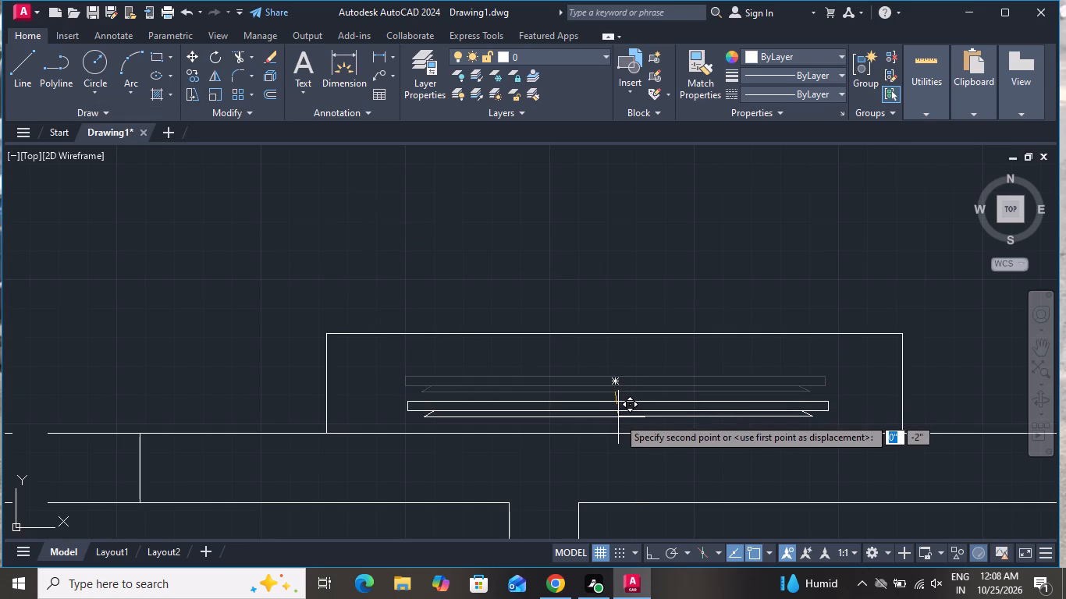
click(618, 417)
Copy the room's left-hand seating group about 19' left and 20' down into the central hall, facing away from the left double door.
scroll(614, 424, up, 5)
scroll(614, 424, down, 2)
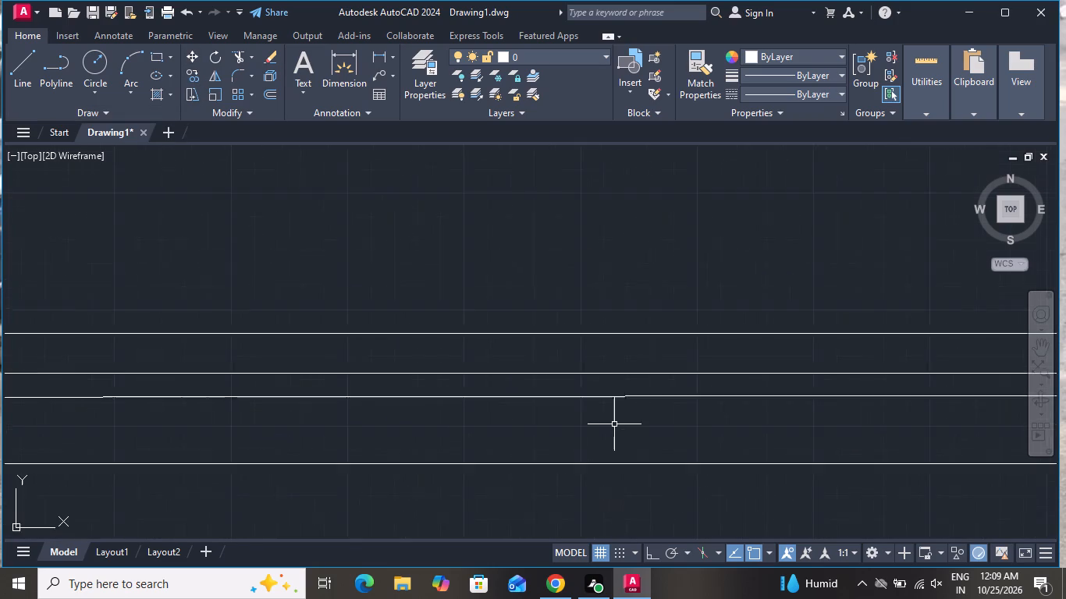
scroll(614, 424, down, 10)
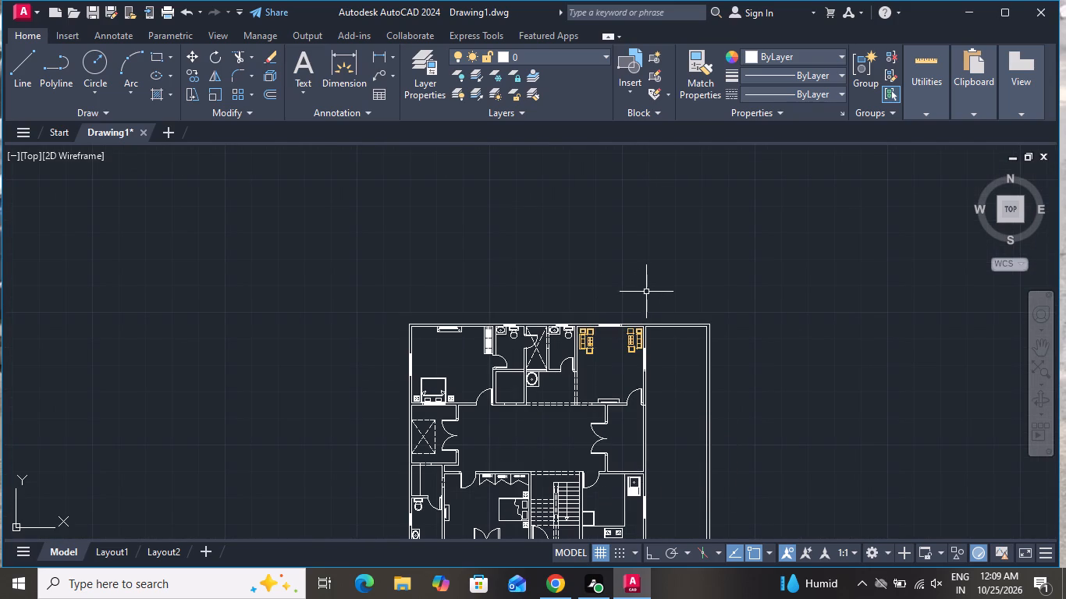
scroll(600, 424, down, 1)
scroll(605, 479, up, 2)
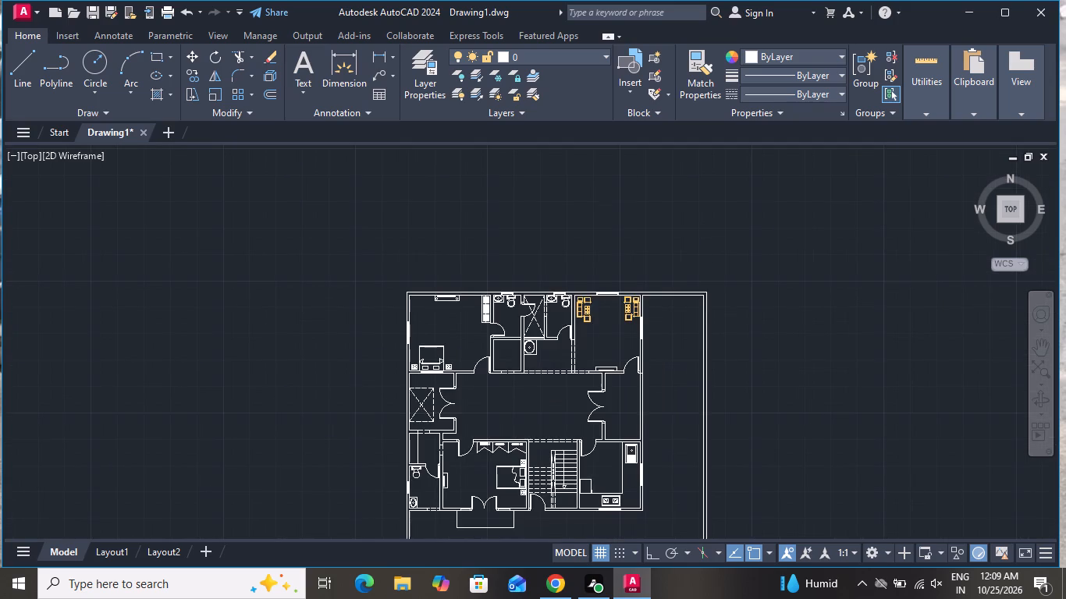
scroll(583, 190, up, 3)
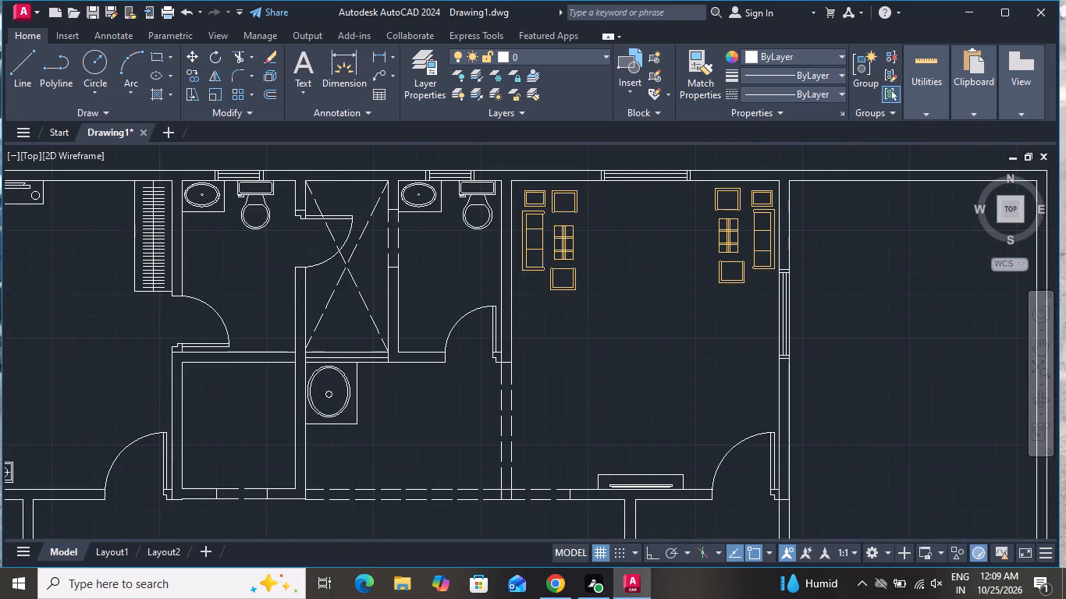
click(584, 184)
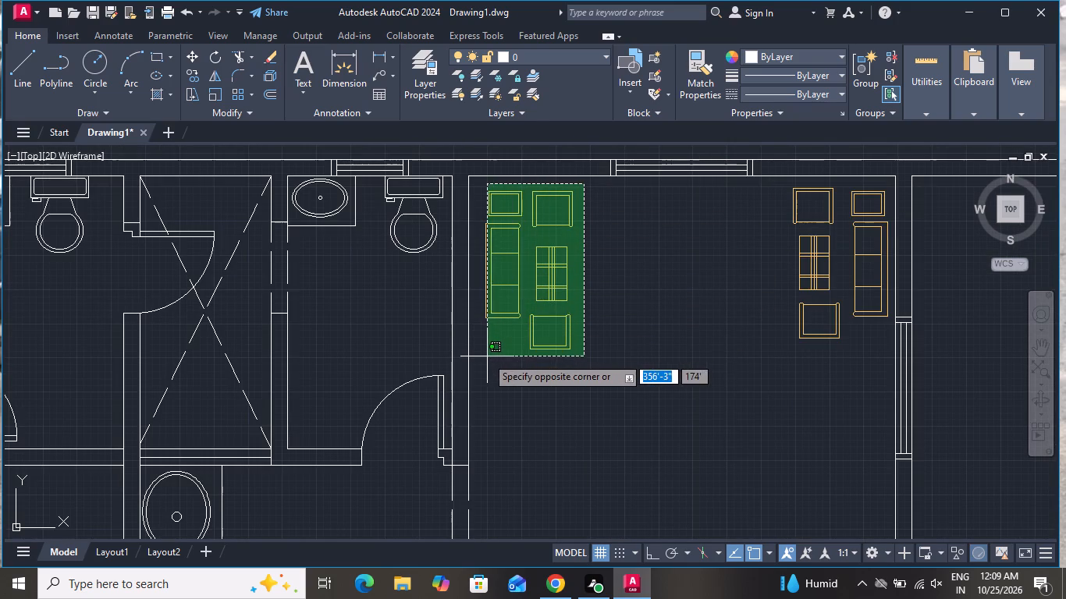
click(488, 365)
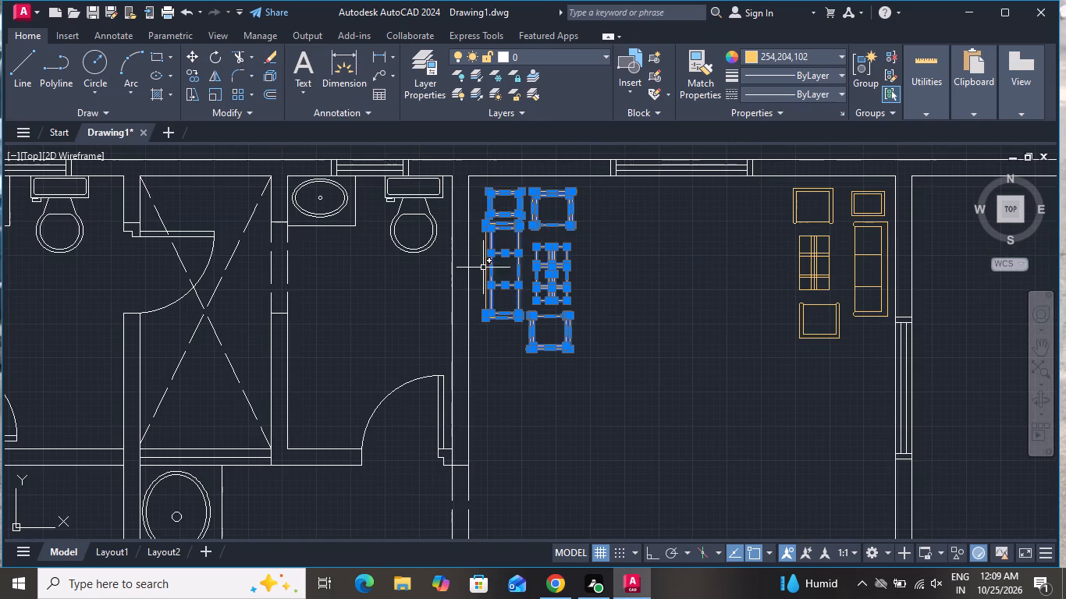
click(483, 267)
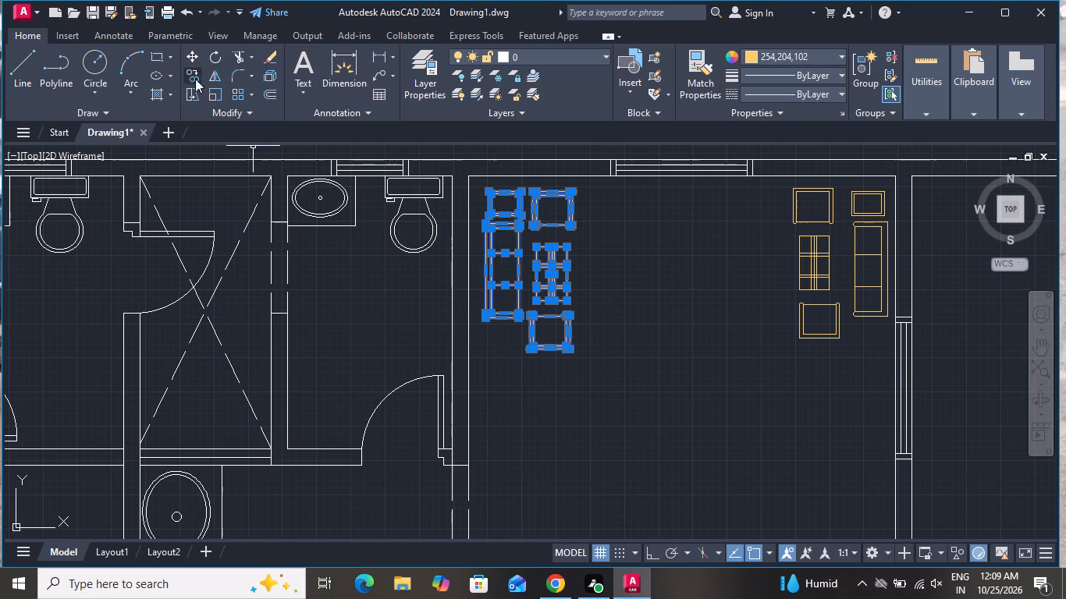
click(196, 70)
click(489, 285)
scroll(487, 343, down, 2)
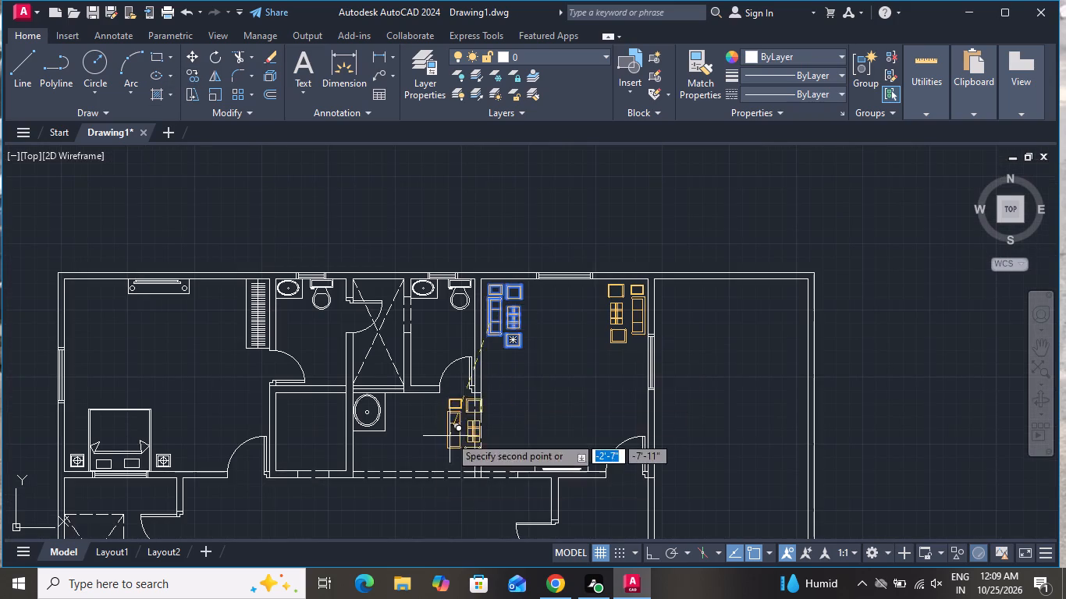
scroll(409, 413, down, 2)
scroll(338, 483, up, 3)
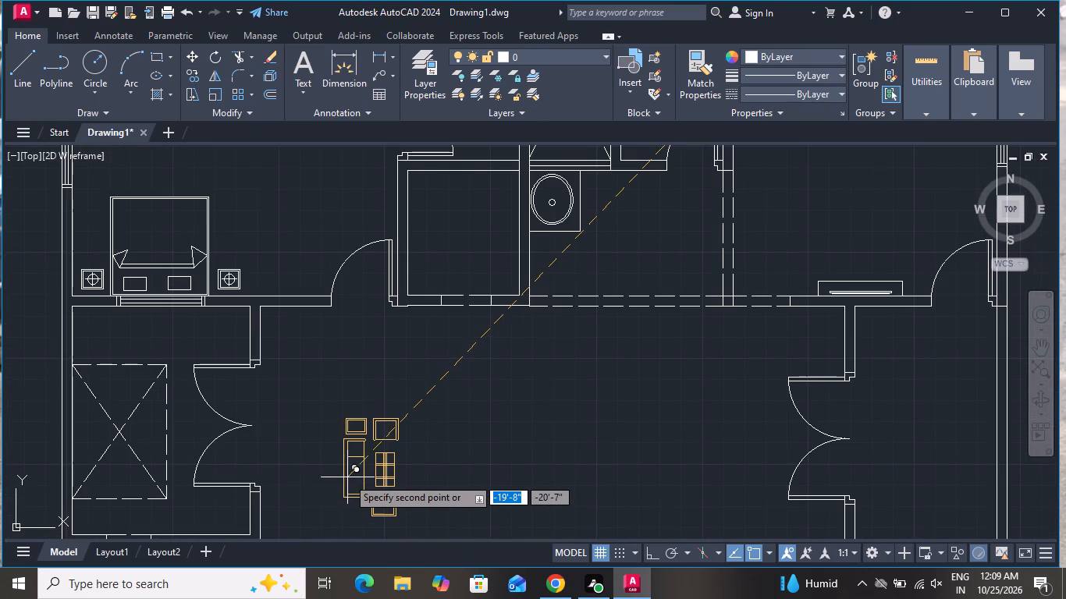
click(361, 473)
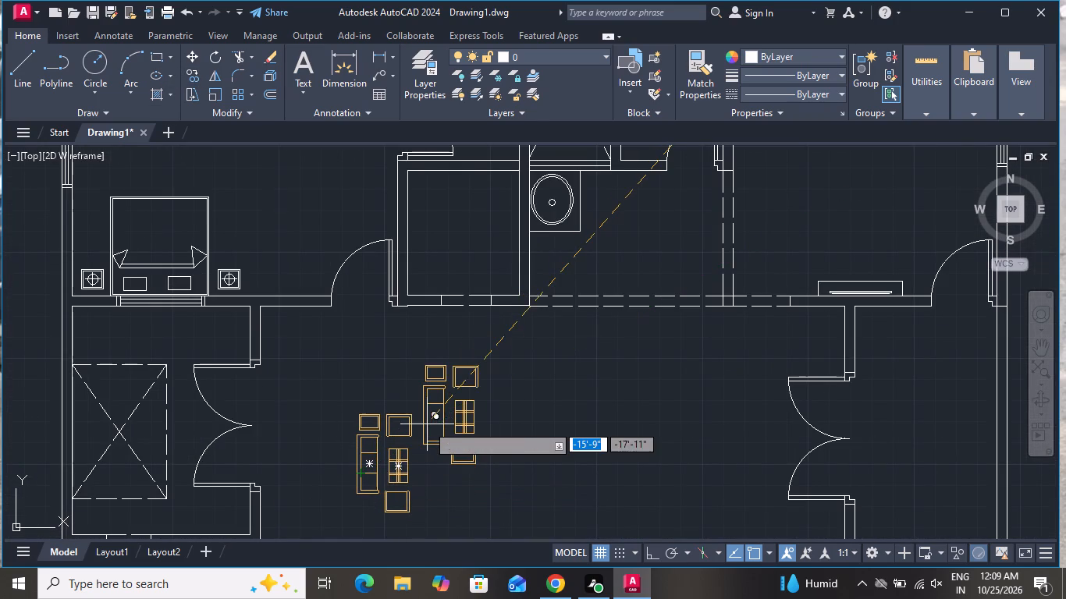
Finish copying and scale up the seating group in the central hall by roughly half.
right_click(426, 425)
click(491, 232)
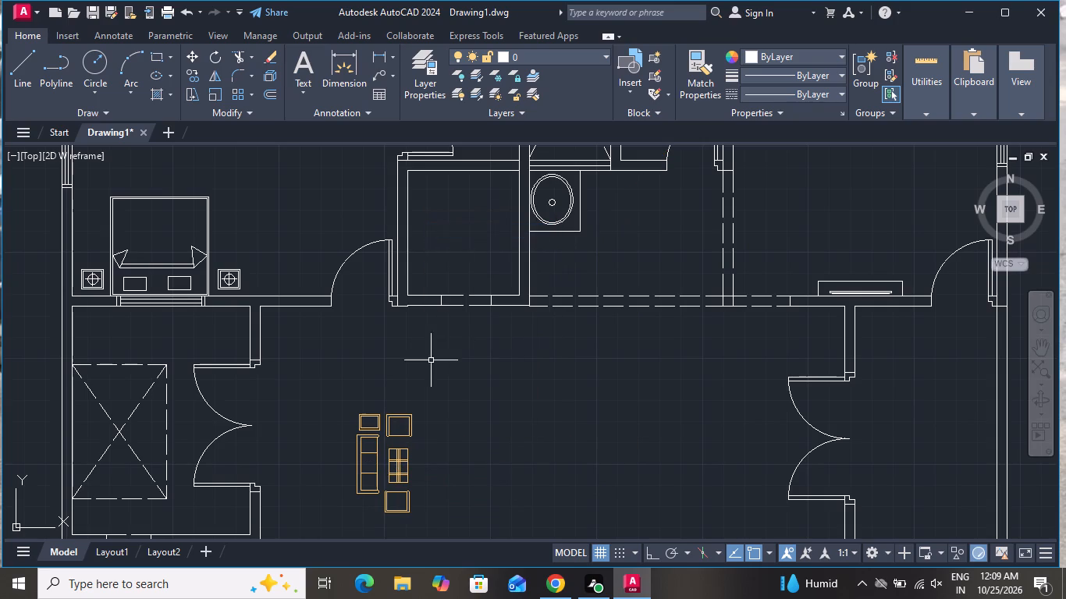
click(421, 374)
click(348, 526)
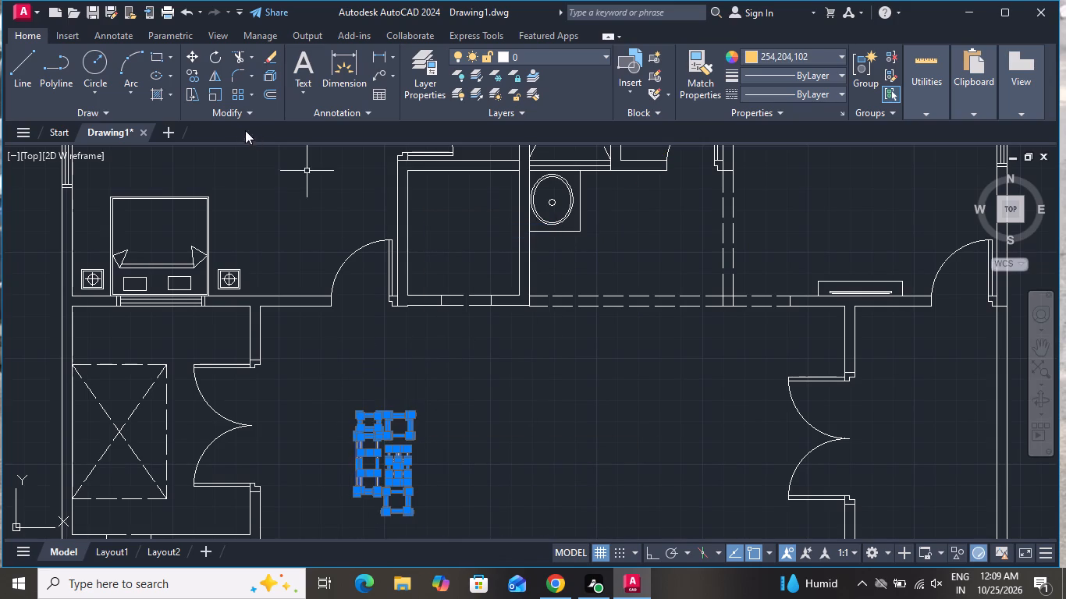
click(215, 94)
scroll(406, 186, down, 2)
click(394, 293)
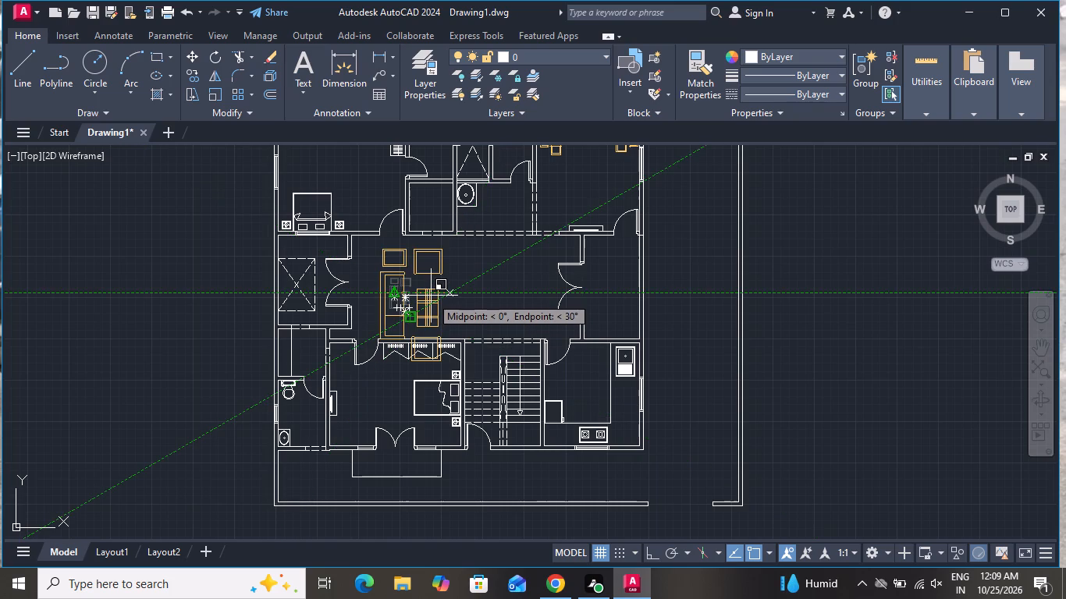
click(429, 296)
Move the hall group's upper armchair slightly up and right, farther from the coffee table.
scroll(406, 322, up, 2)
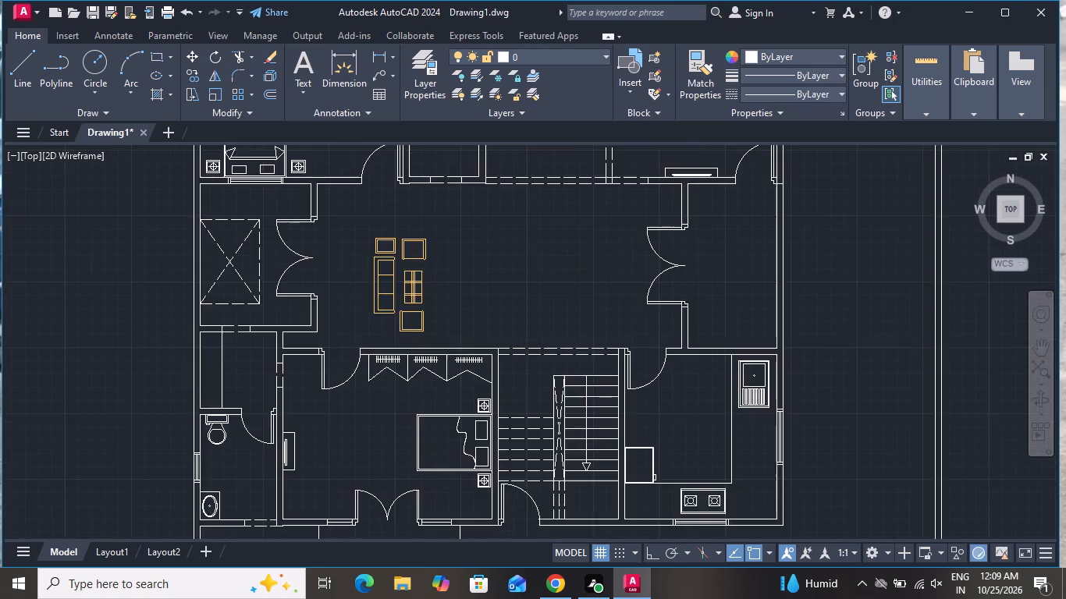
click(445, 178)
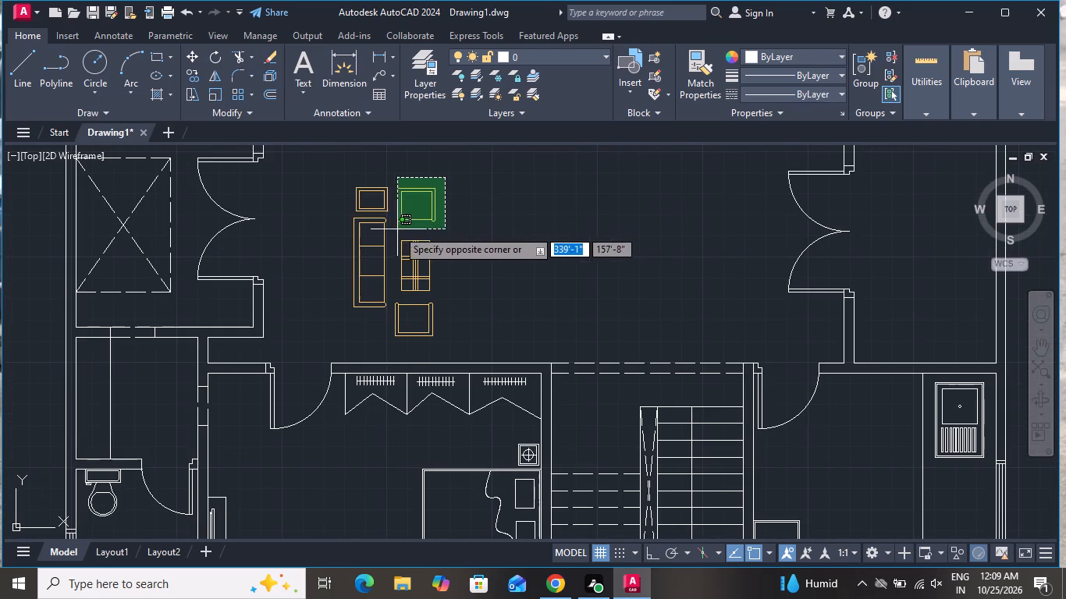
click(389, 230)
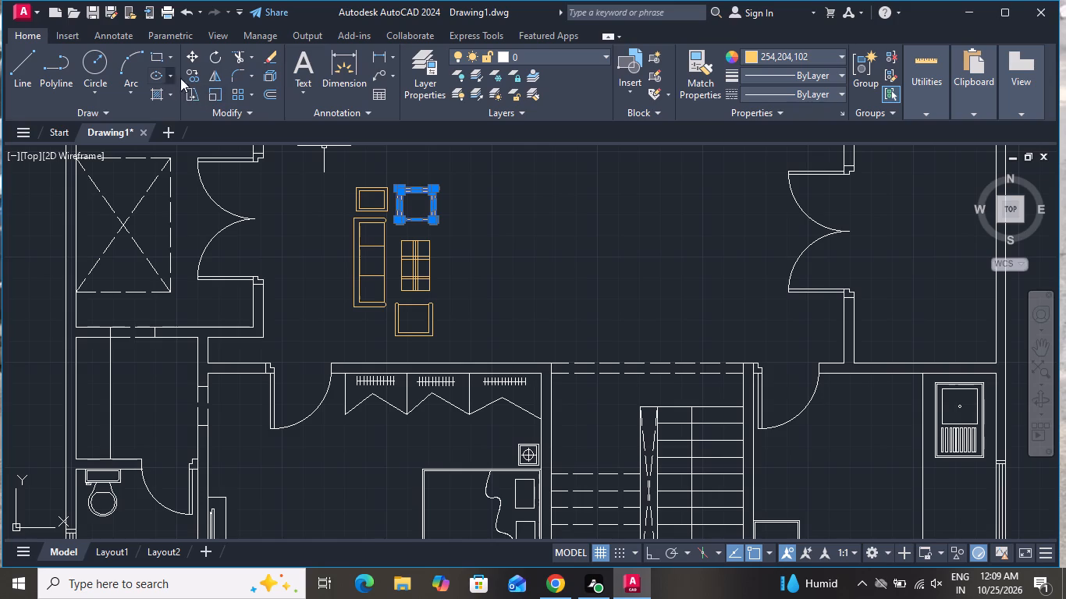
click(190, 58)
click(411, 222)
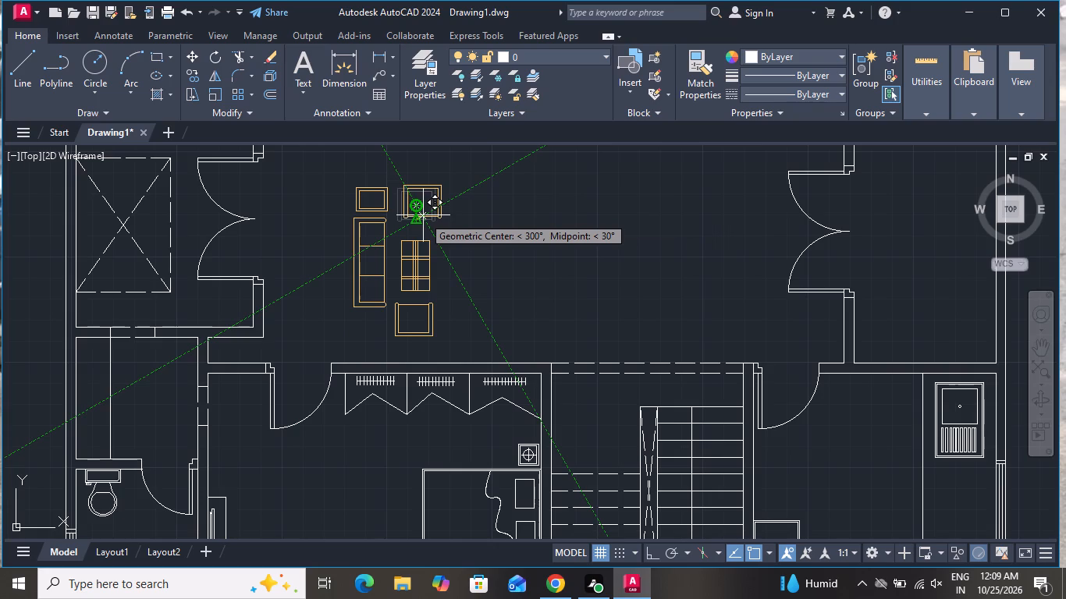
click(418, 213)
Move the hall group's three-seat sofa slightly down, opening a gap below the side table.
scroll(453, 258, down, 1)
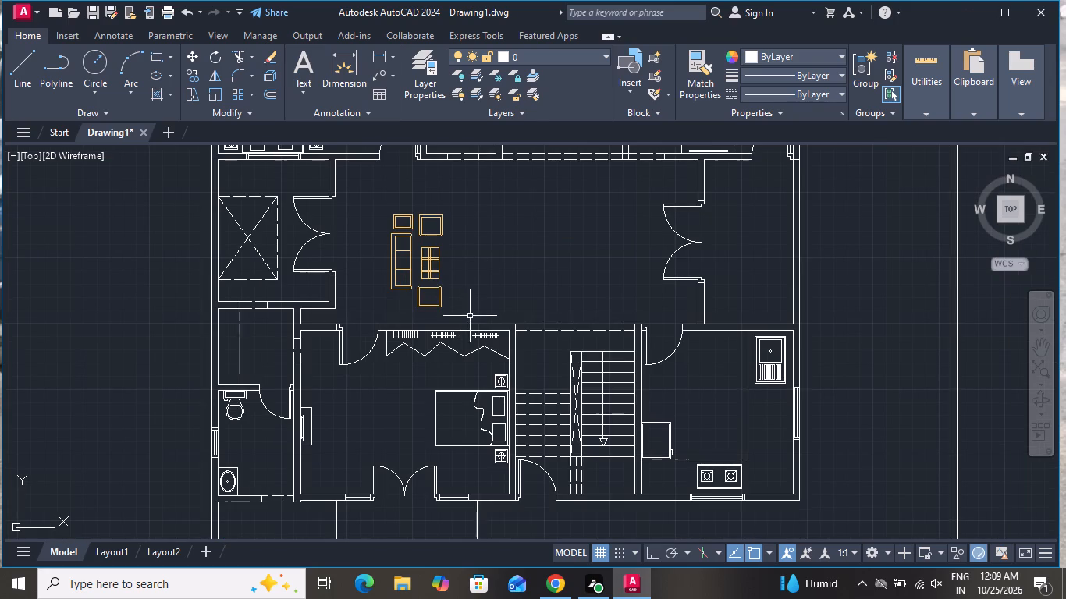
scroll(475, 290, down, 2)
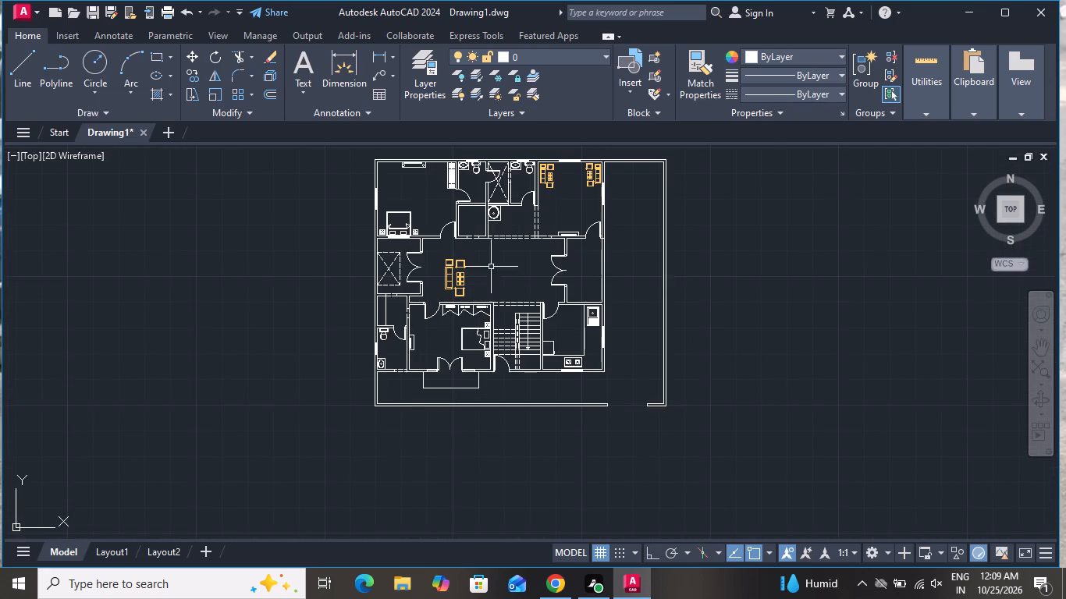
scroll(491, 266, up, 4)
scroll(229, 264, up, 1)
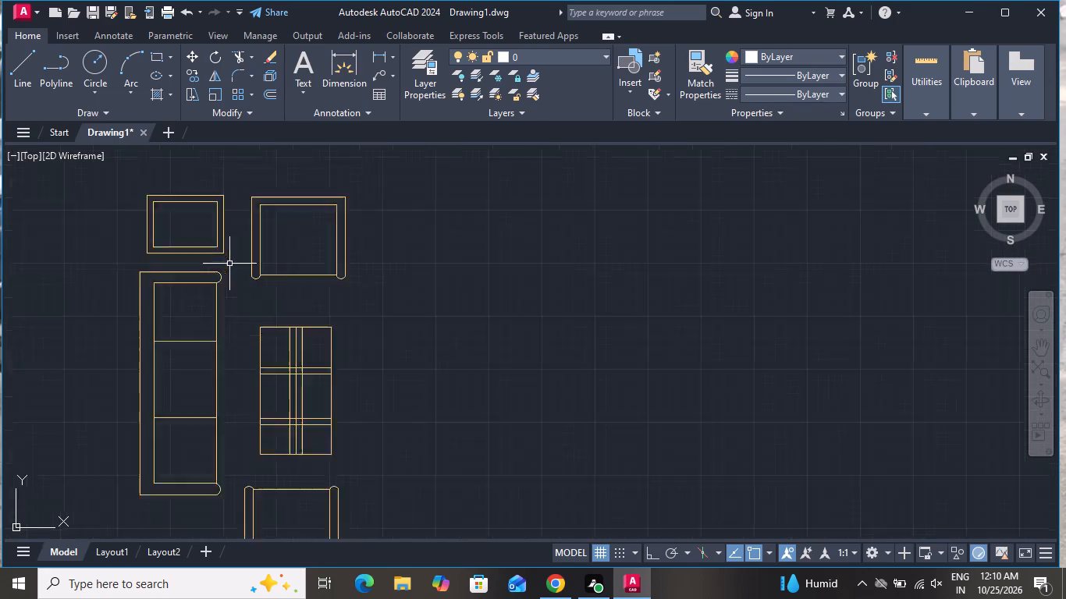
click(232, 266)
click(109, 507)
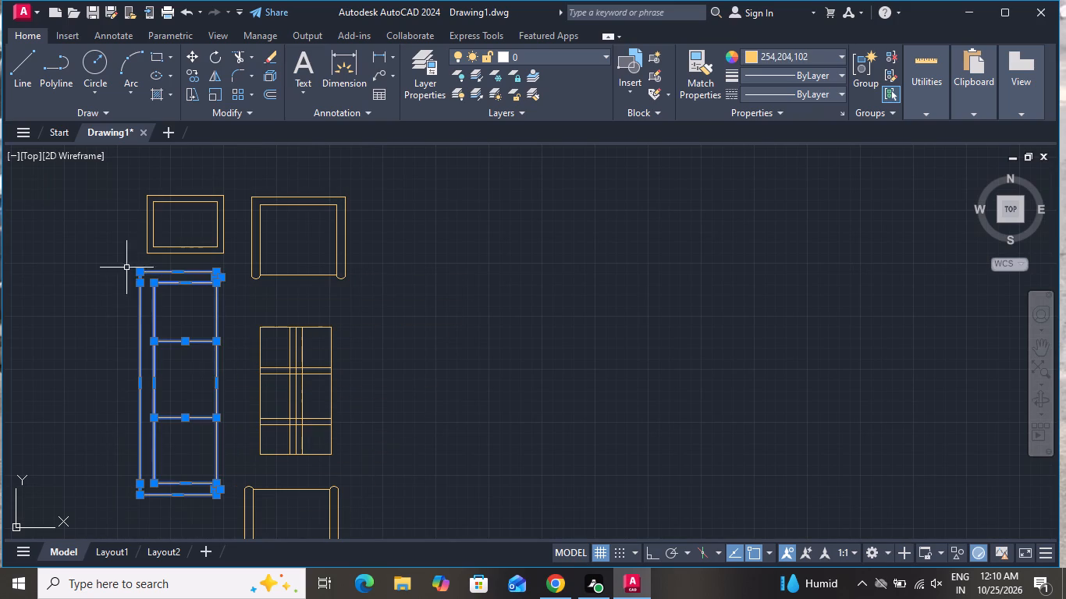
click(194, 54)
scroll(225, 119, down, 1)
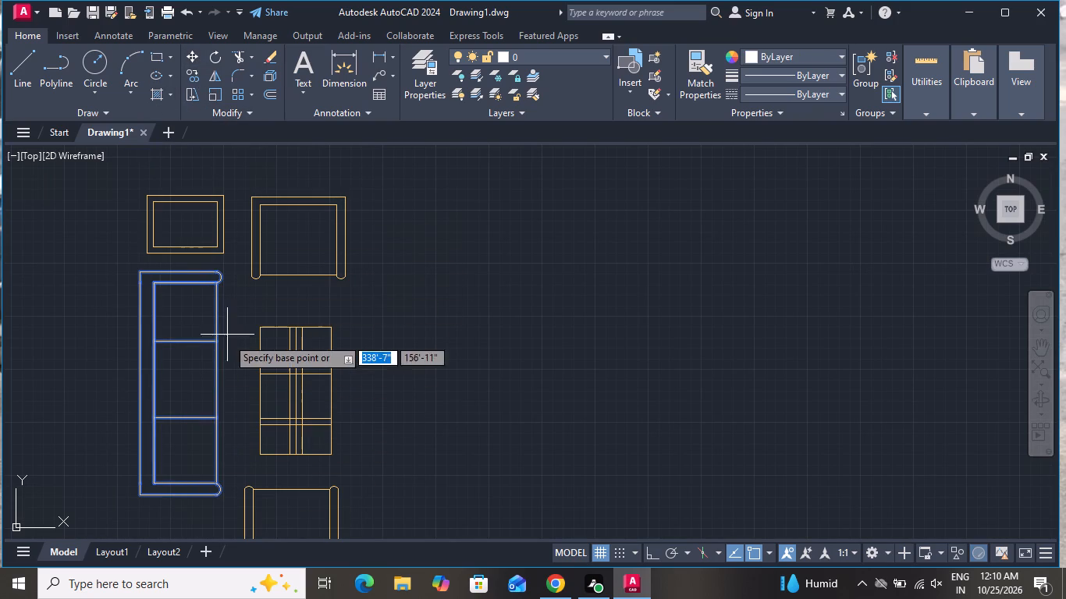
scroll(226, 346, down, 1)
click(224, 360)
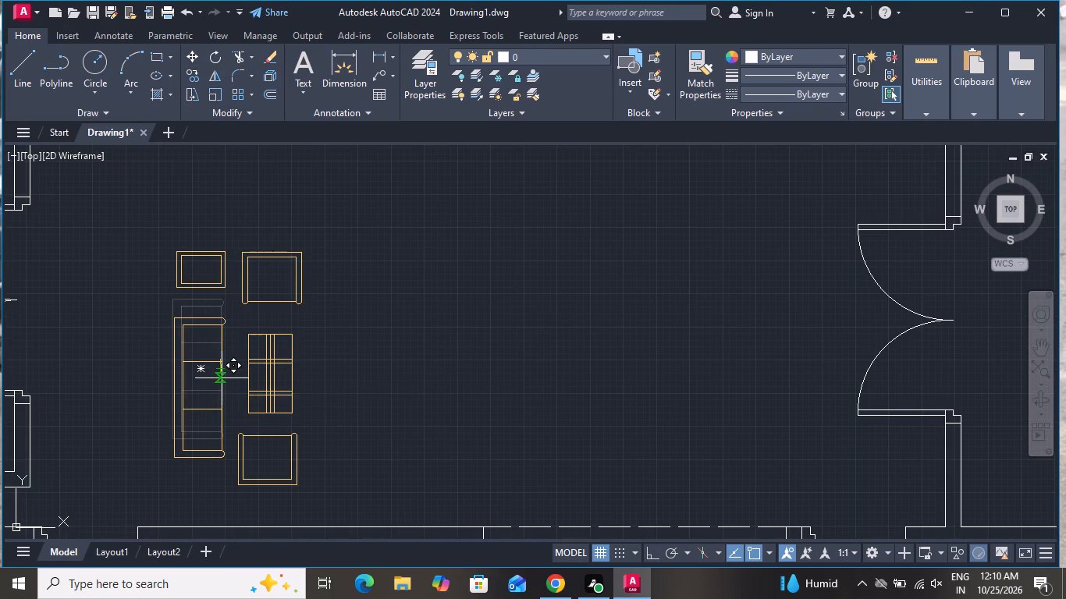
click(219, 370)
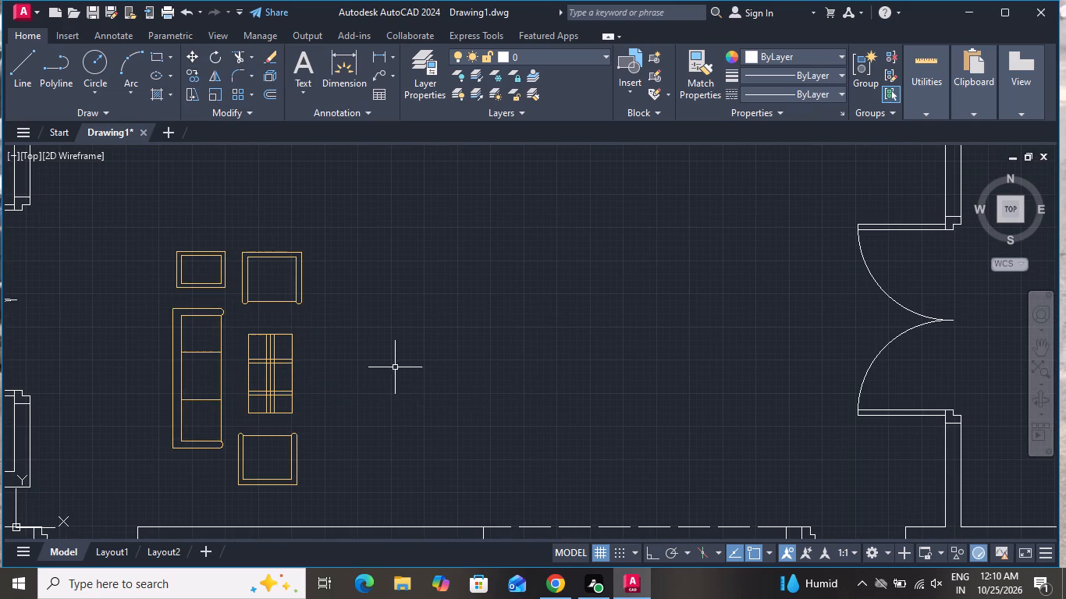
Scale up the left-hand seating group in the upper-right room by roughly a quarter.
scroll(396, 367, down, 4)
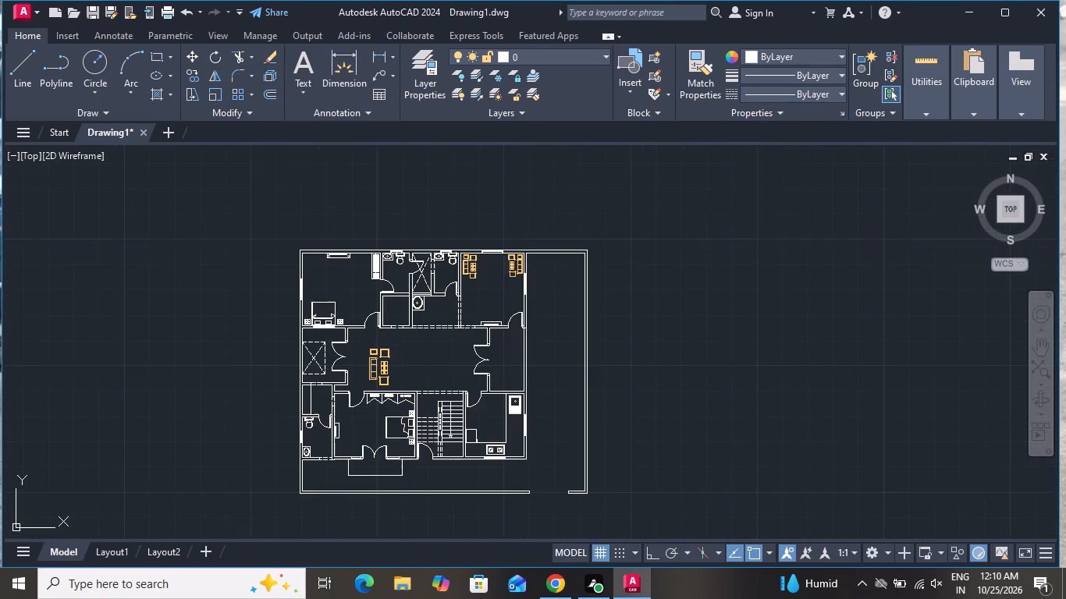
scroll(475, 241, up, 6)
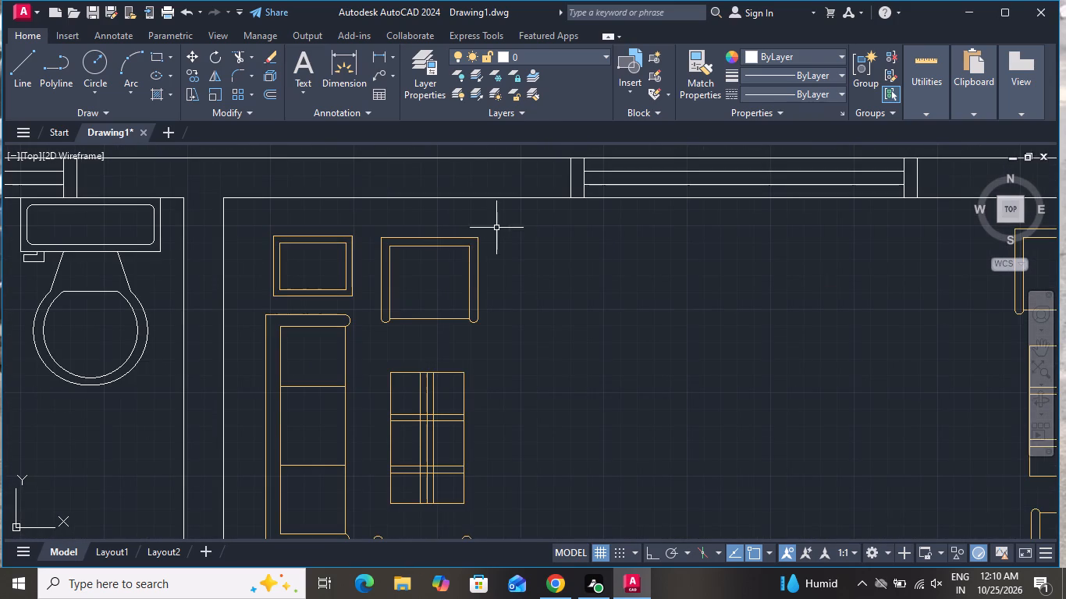
click(508, 229)
scroll(349, 406, down, 2)
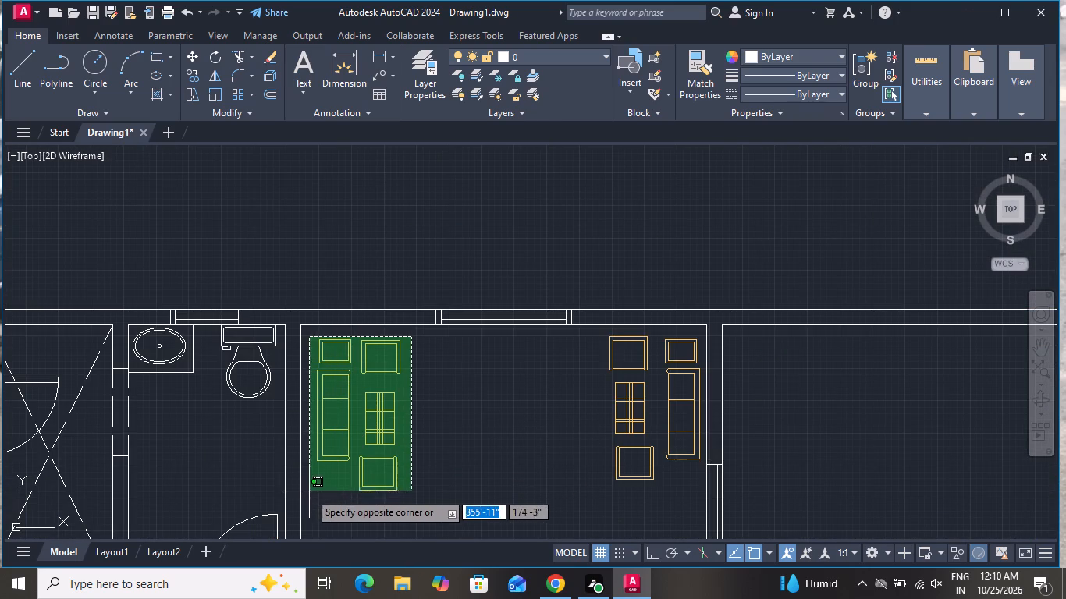
click(311, 500)
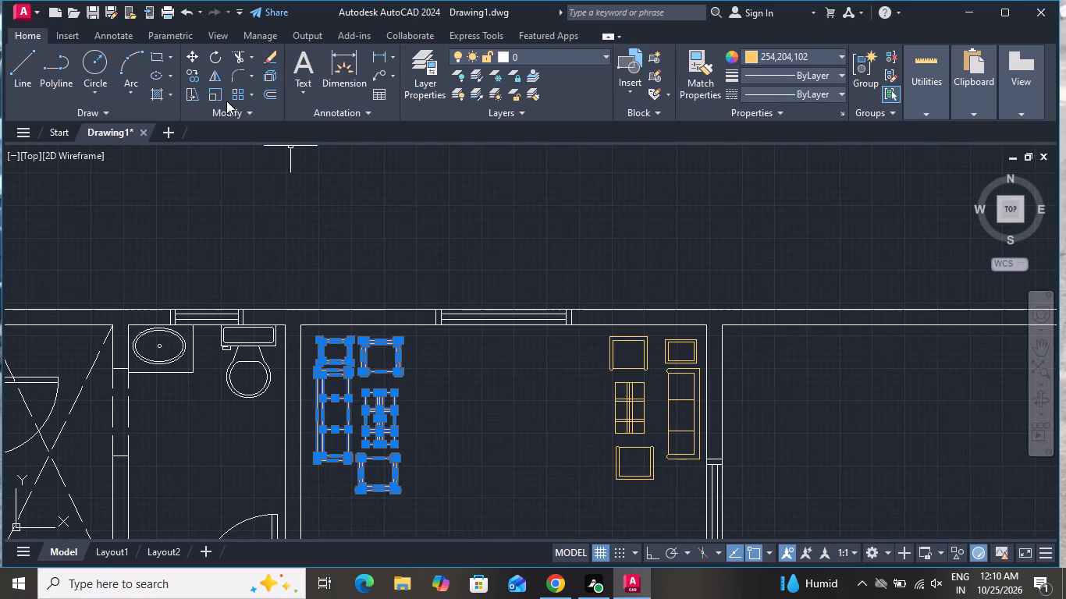
click(215, 97)
scroll(414, 224, down, 2)
click(397, 316)
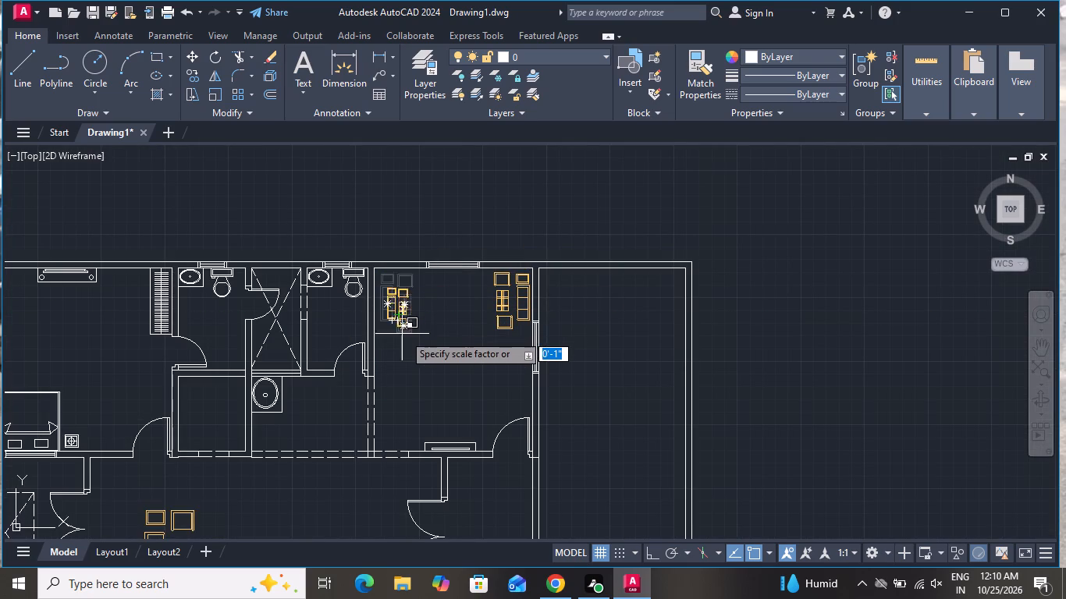
click(407, 352)
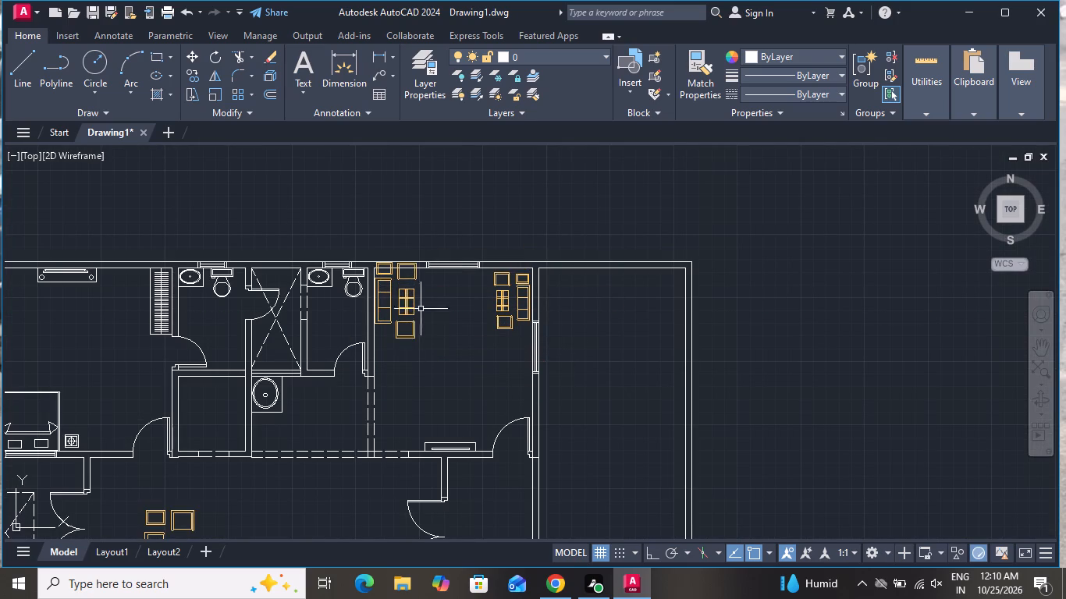
Move the enlarged left-hand seating group down and slightly right, clear of the upper-right room's walls.
scroll(416, 292, up, 2)
click(425, 271)
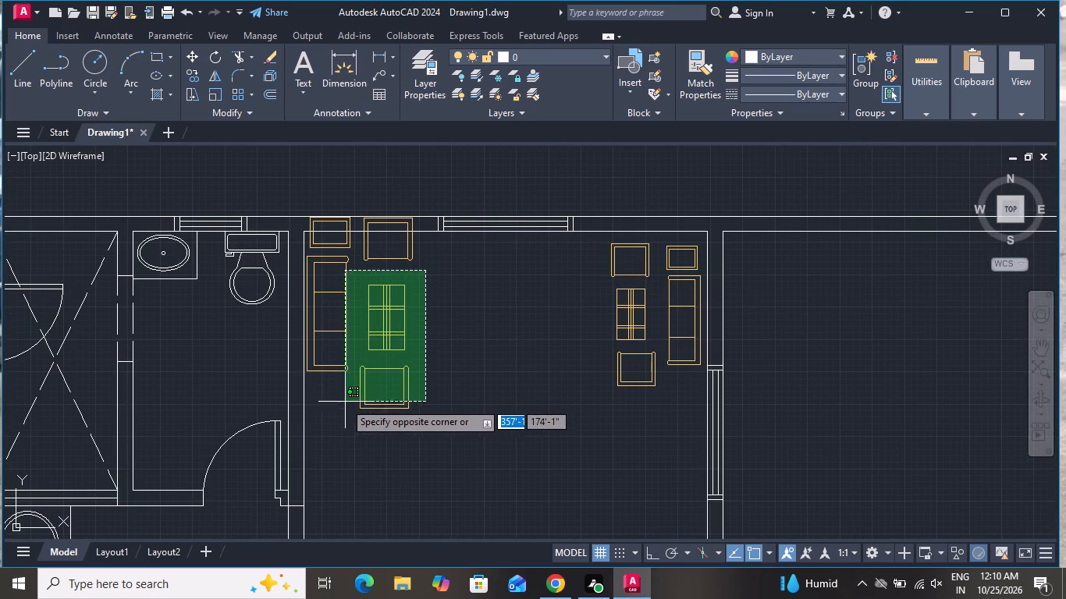
click(314, 418)
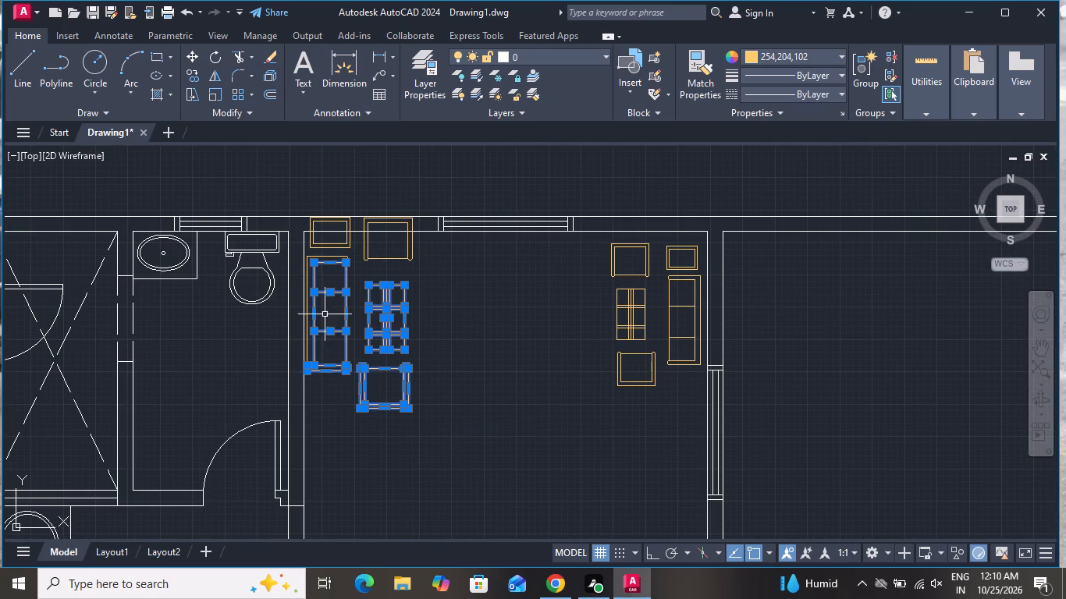
scroll(323, 314, up, 2)
click(283, 310)
click(275, 320)
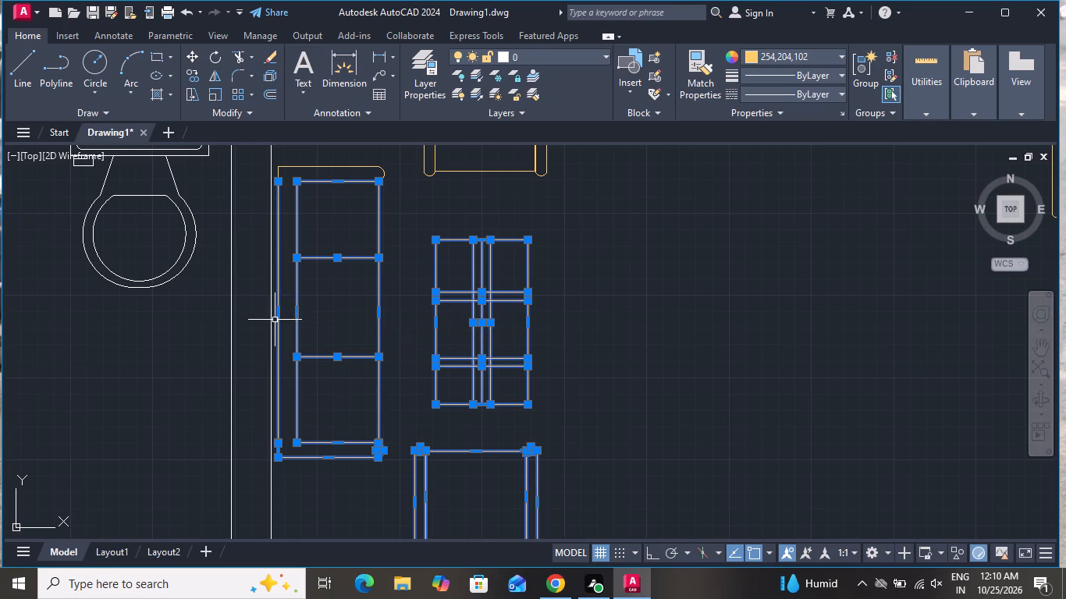
scroll(338, 376, down, 1)
drag(374, 225, 374, 238)
drag(350, 264, 348, 274)
click(485, 223)
click(374, 261)
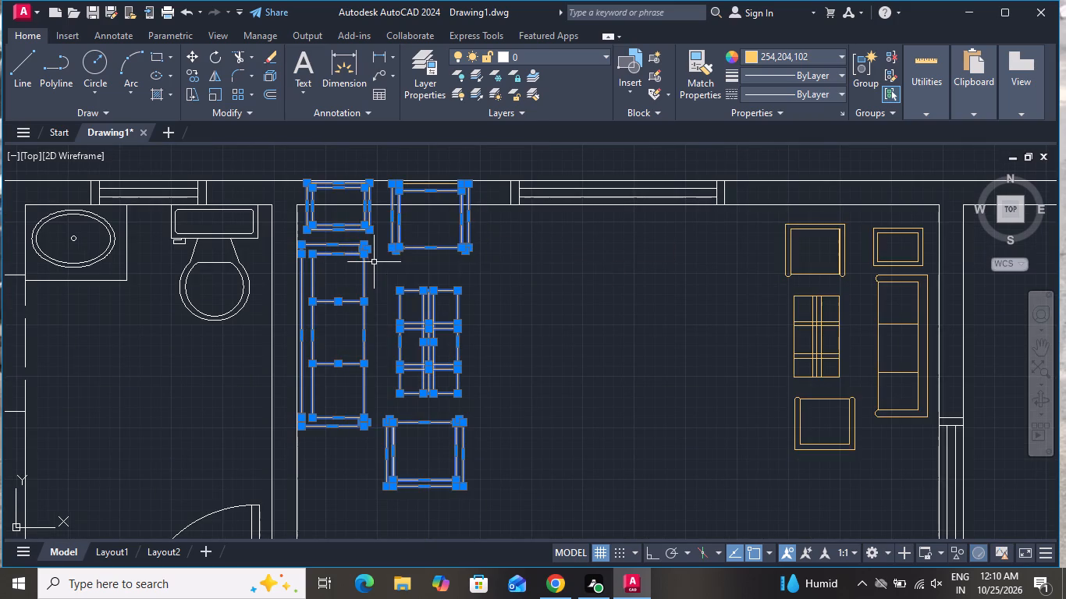
scroll(437, 186, up, 3)
click(445, 179)
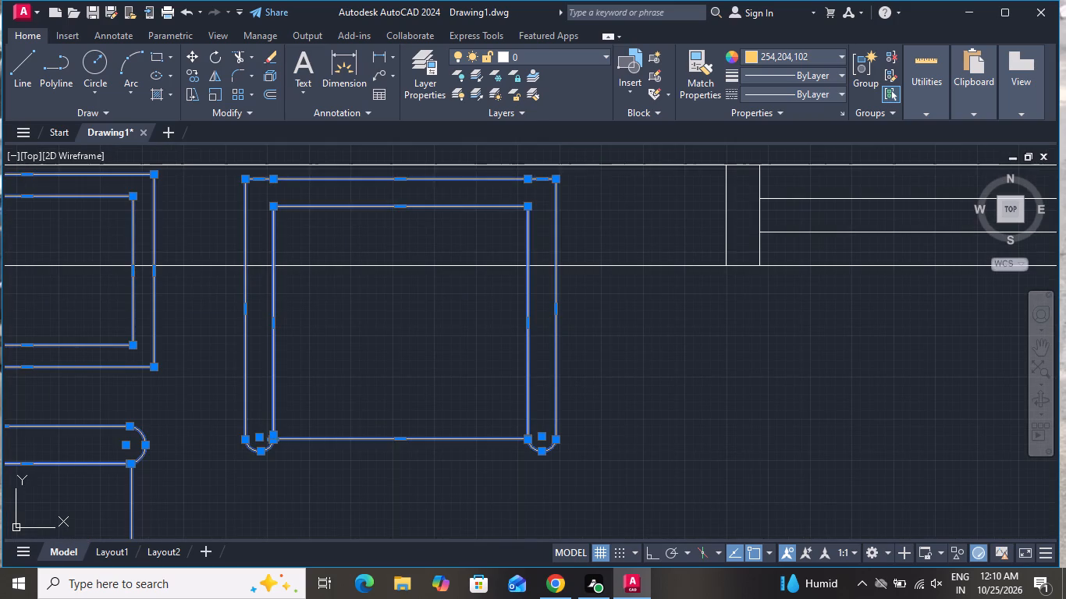
scroll(431, 310, down, 5)
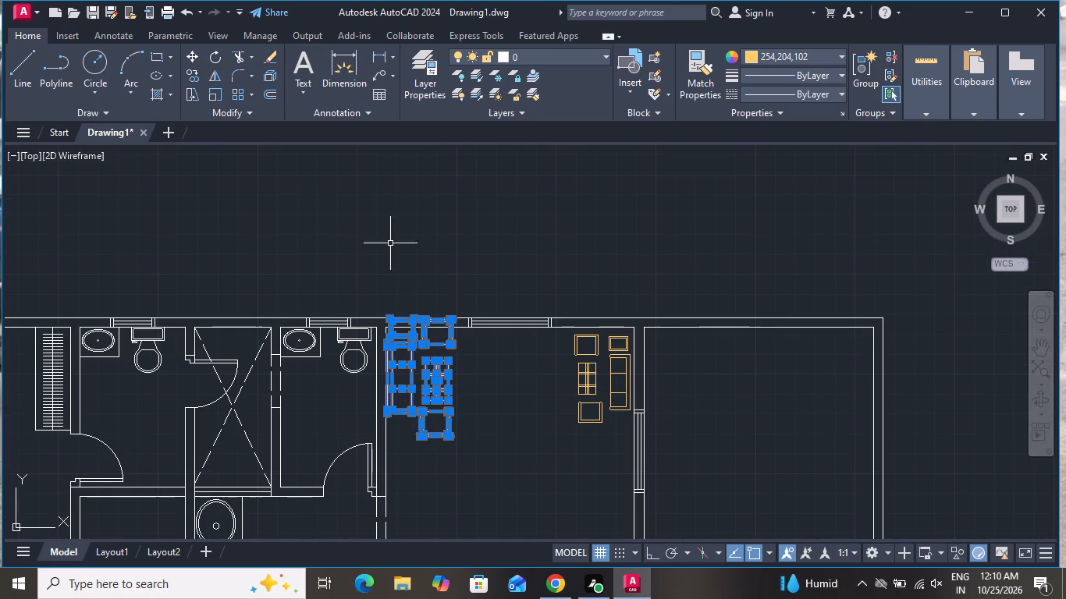
click(192, 51)
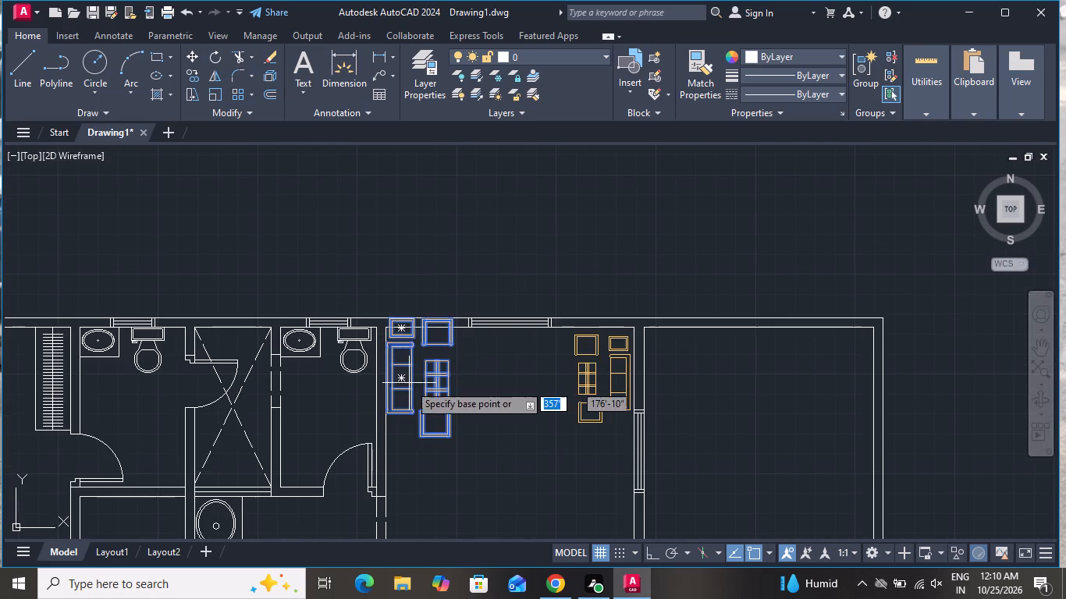
click(412, 392)
click(421, 428)
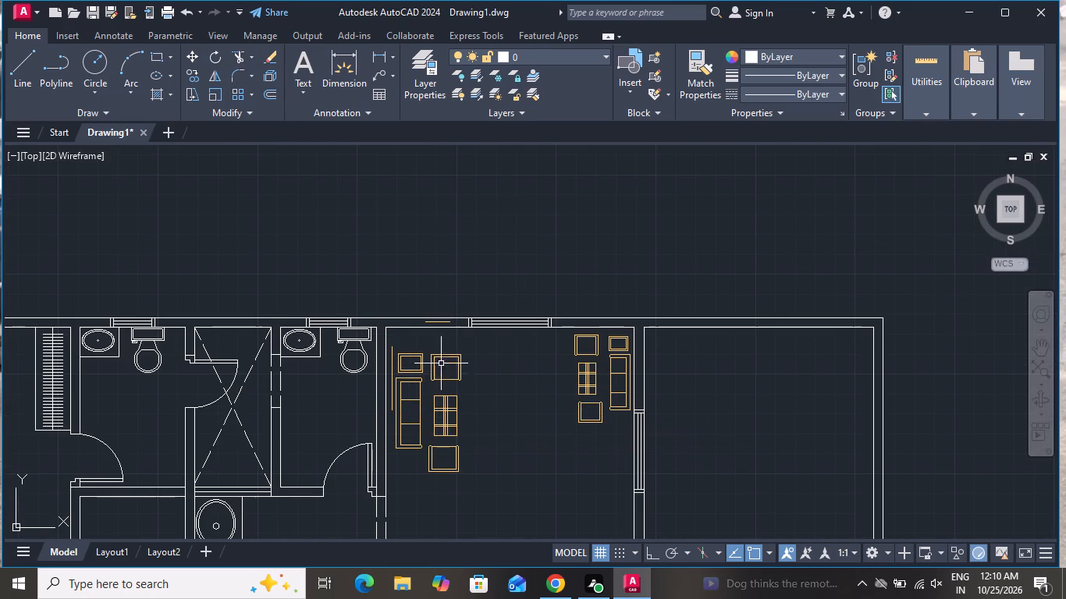
Delete the stray horizontal line left in the upper wall above the left-hand seating group.
scroll(452, 337, up, 2)
scroll(457, 331, down, 1)
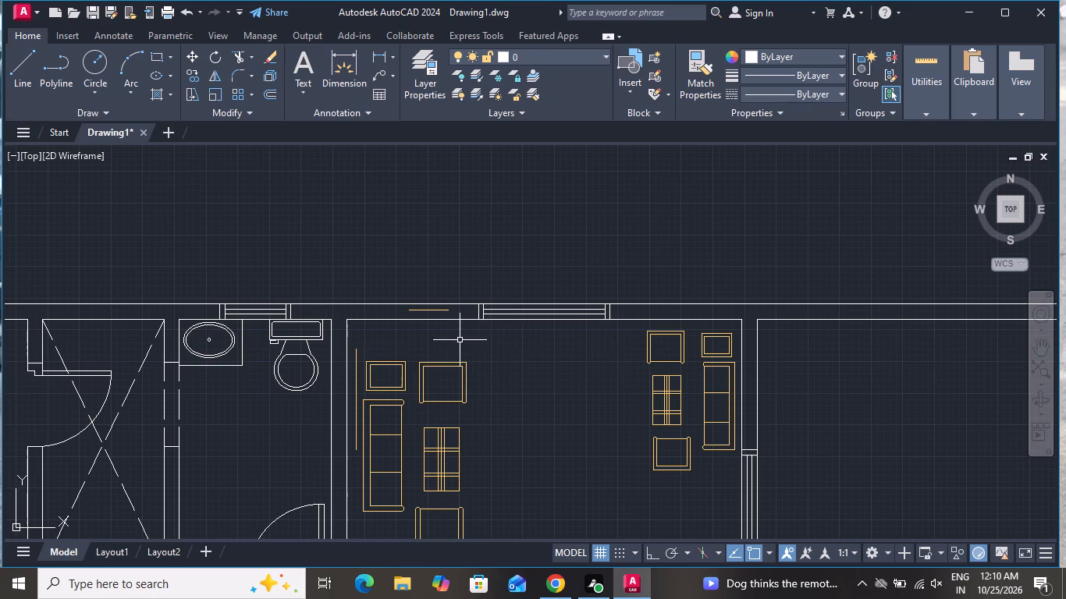
scroll(449, 331, up, 1)
click(438, 293)
click(437, 298)
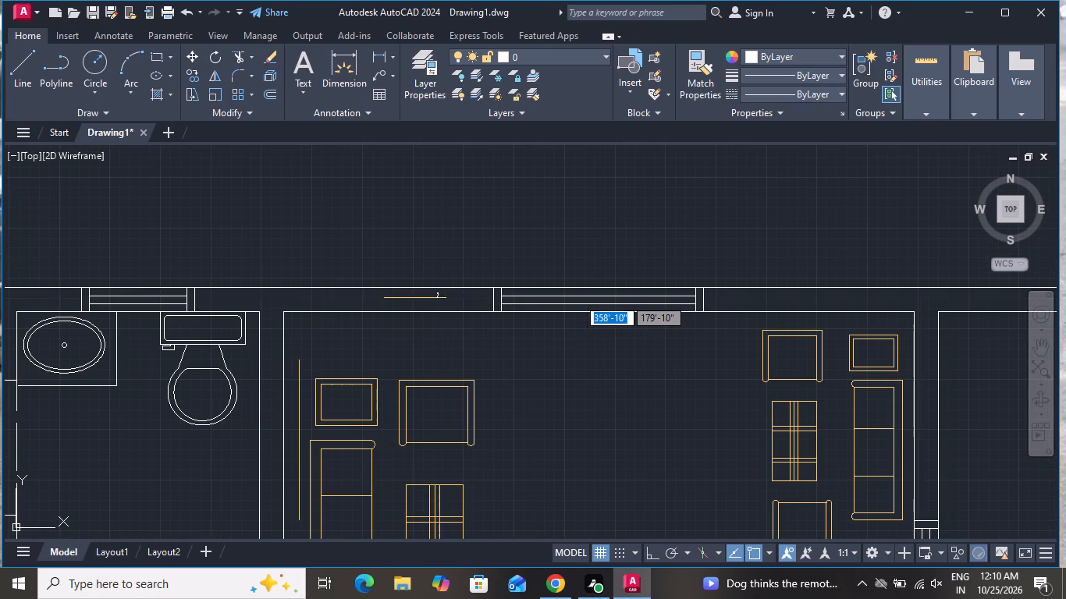
key(Delete)
scroll(437, 298, down, 1)
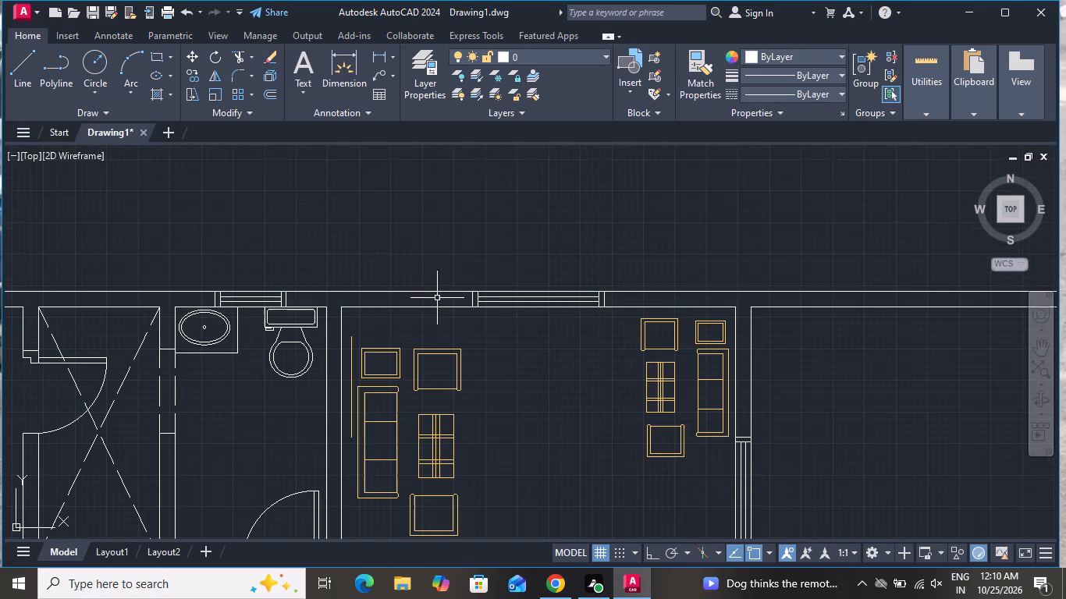
Delete the stray vertical line left between the side wall and the left-hand sofa.
scroll(339, 407, up, 1)
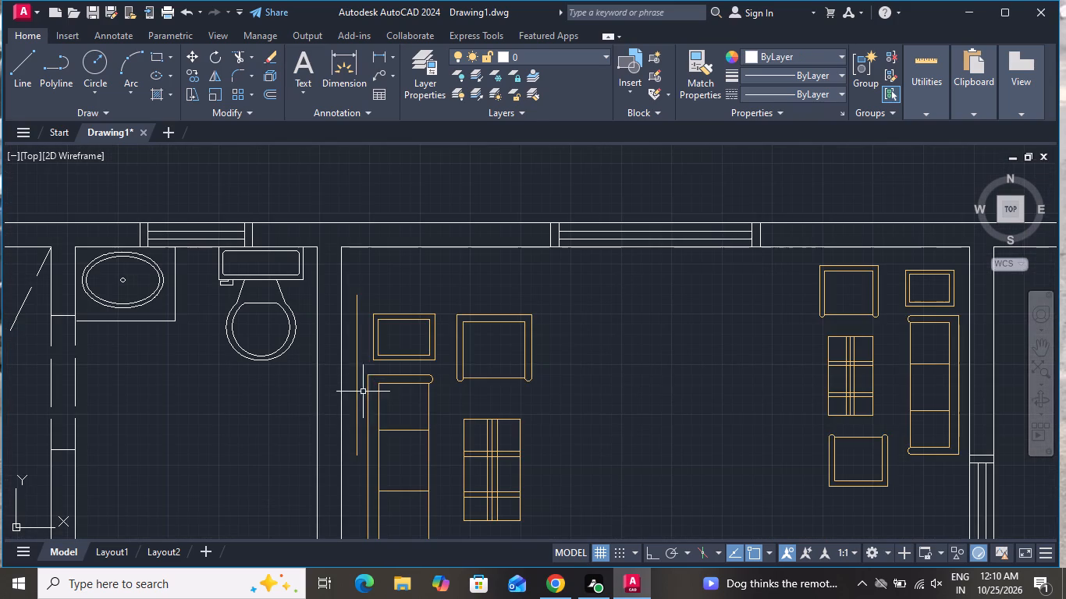
click(354, 385)
click(354, 381)
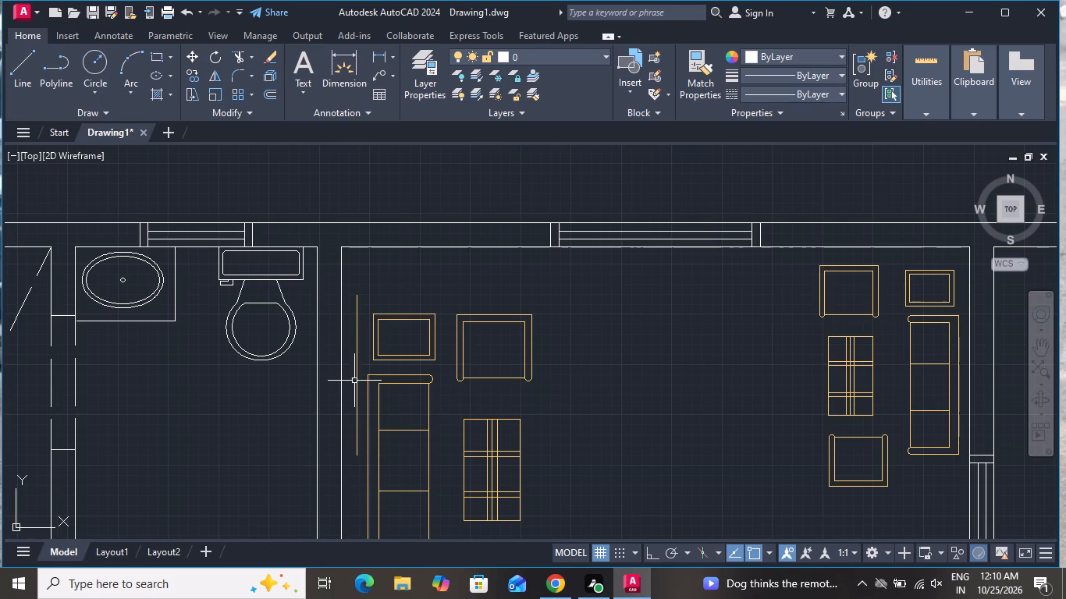
click(359, 373)
click(357, 374)
double_click(357, 375)
click(358, 381)
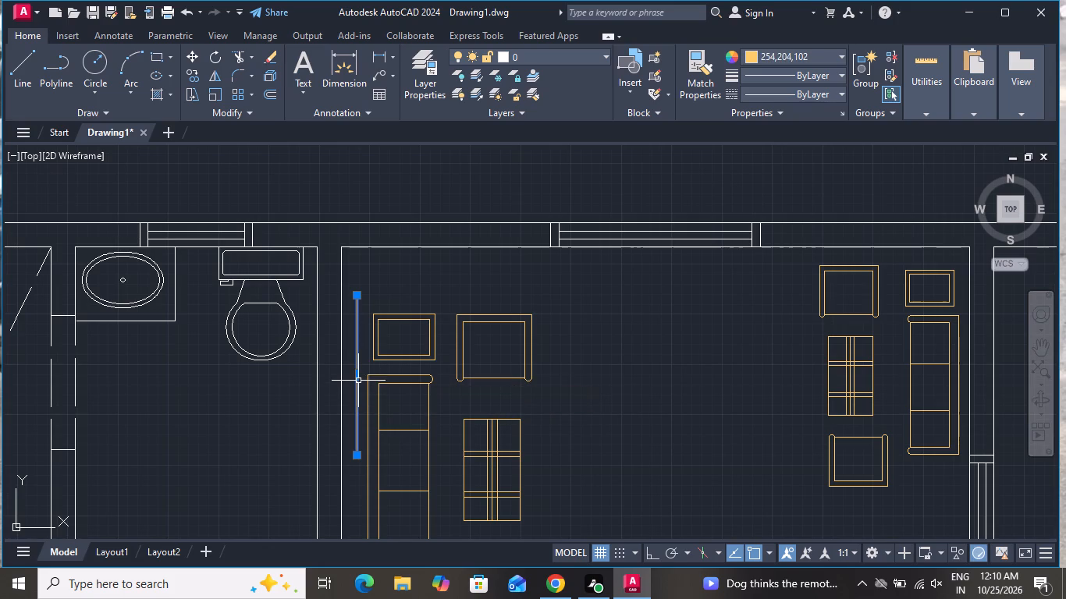
key(Delete)
scroll(356, 392, down, 1)
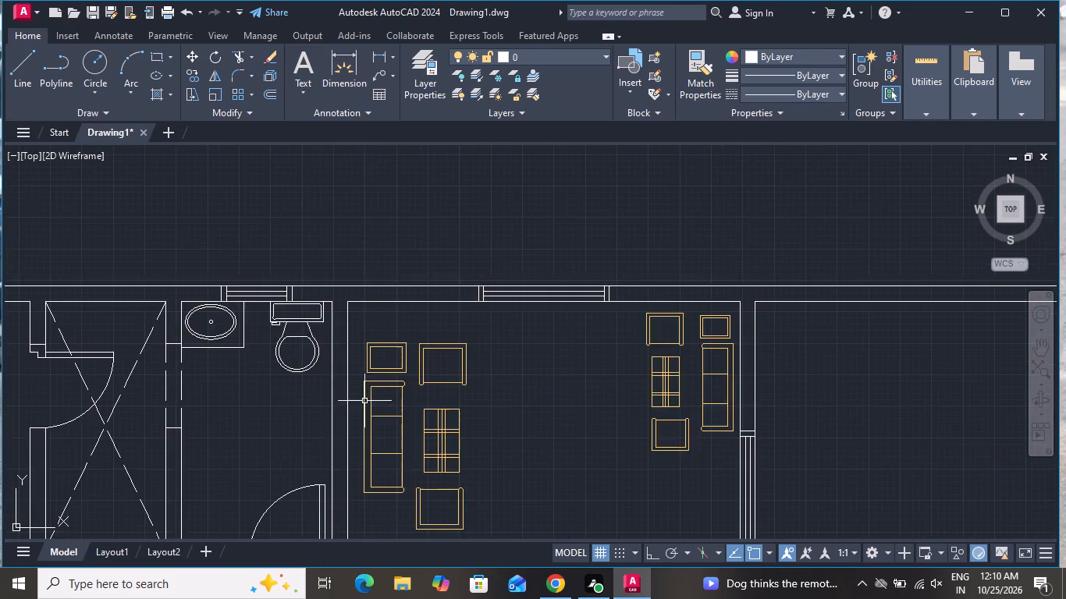
Move the upper armchair of the left-hand seating group up by about 3 inches.
scroll(366, 402, down, 1)
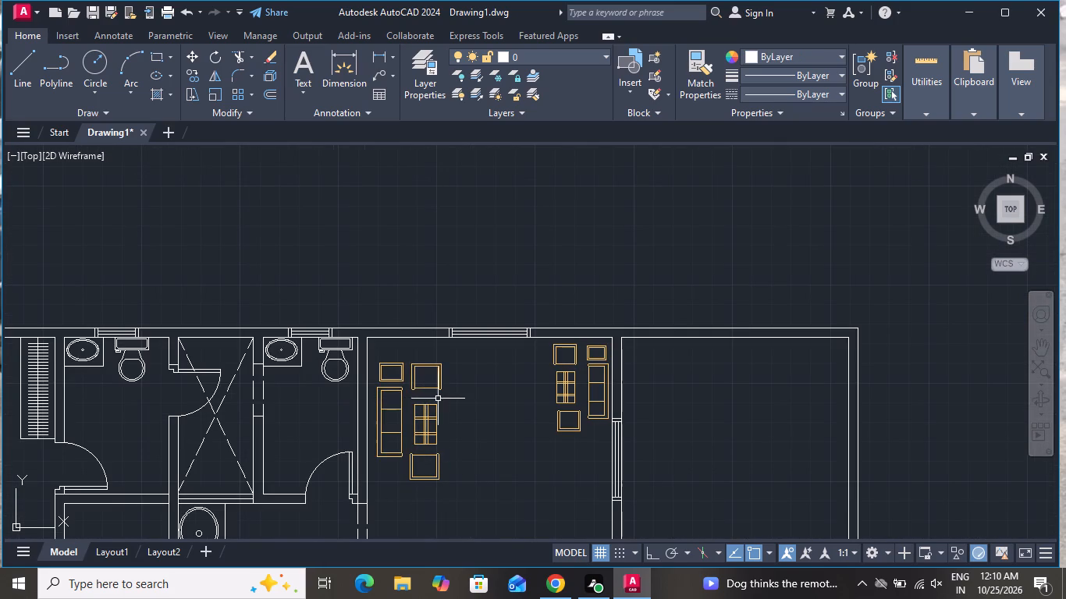
click(455, 354)
click(407, 392)
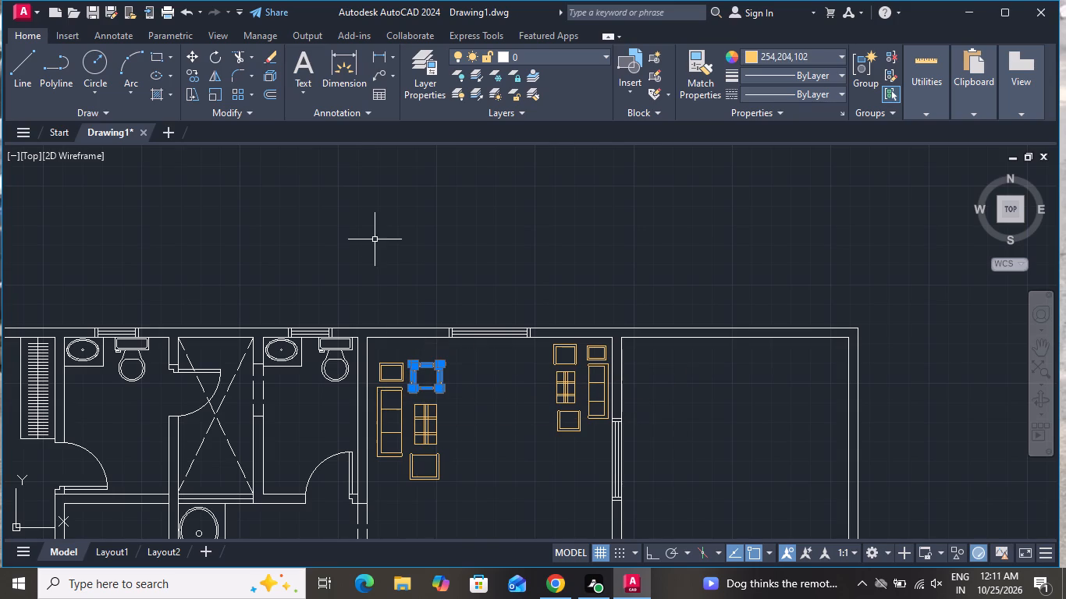
click(195, 55)
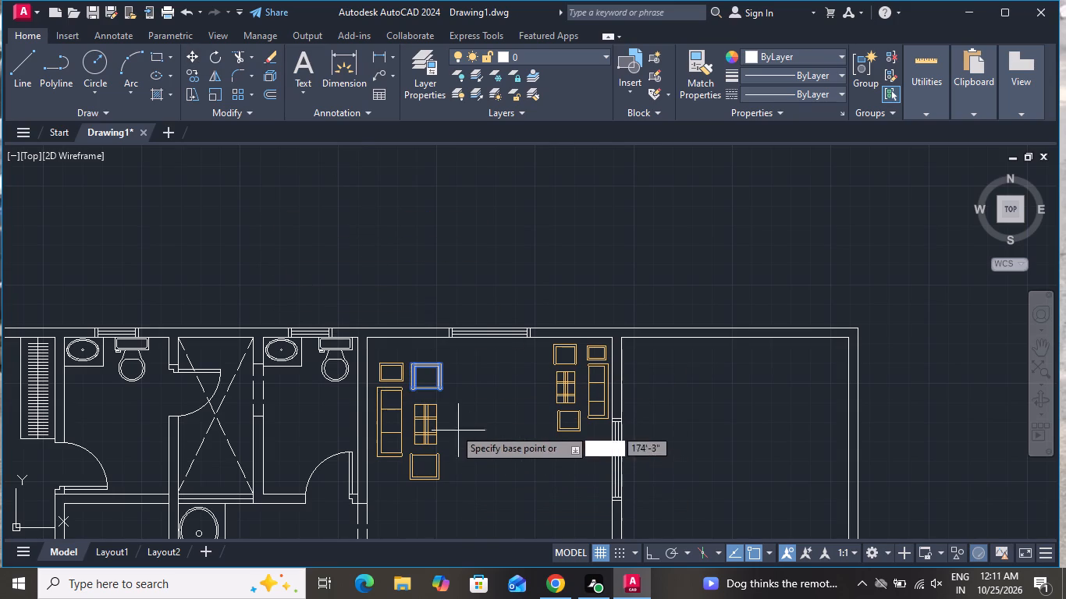
scroll(425, 403, up, 2)
click(414, 362)
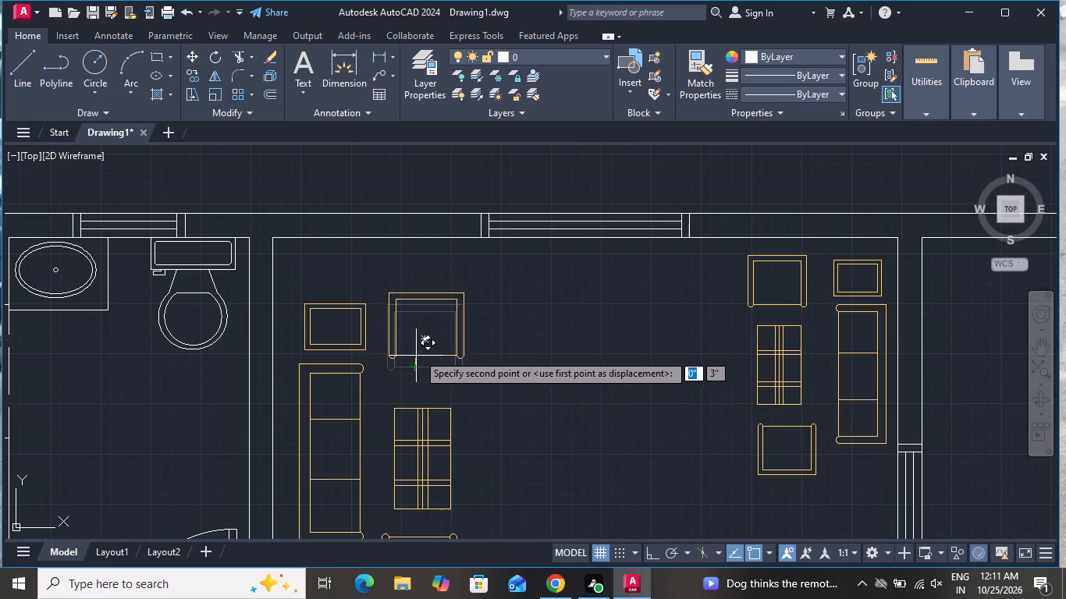
click(419, 356)
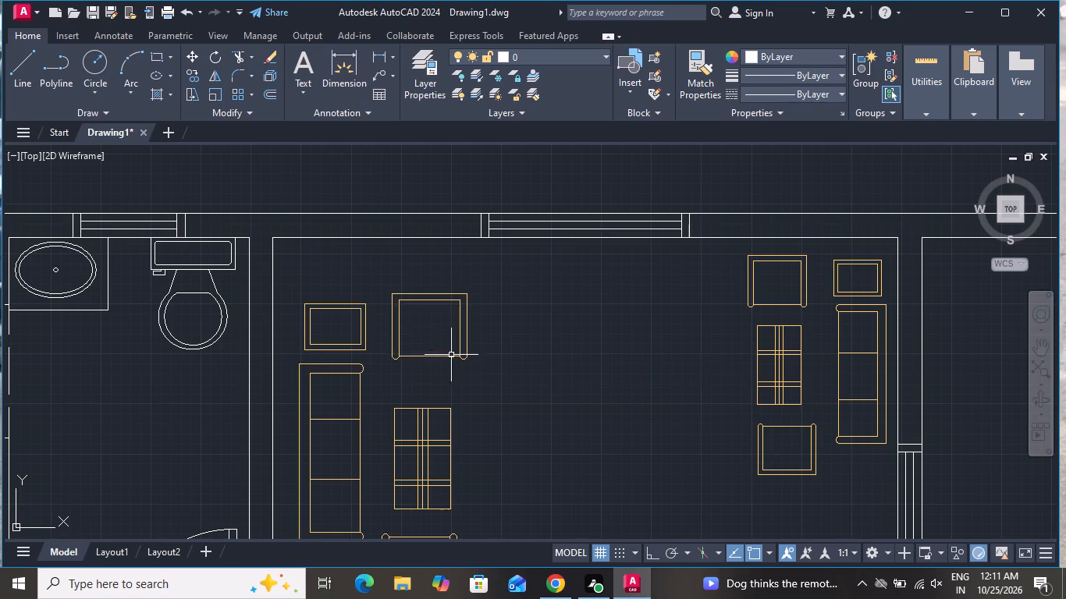
Move the left-hand group's three-seat sofa down, widening the gap below the side table.
scroll(458, 352, down, 2)
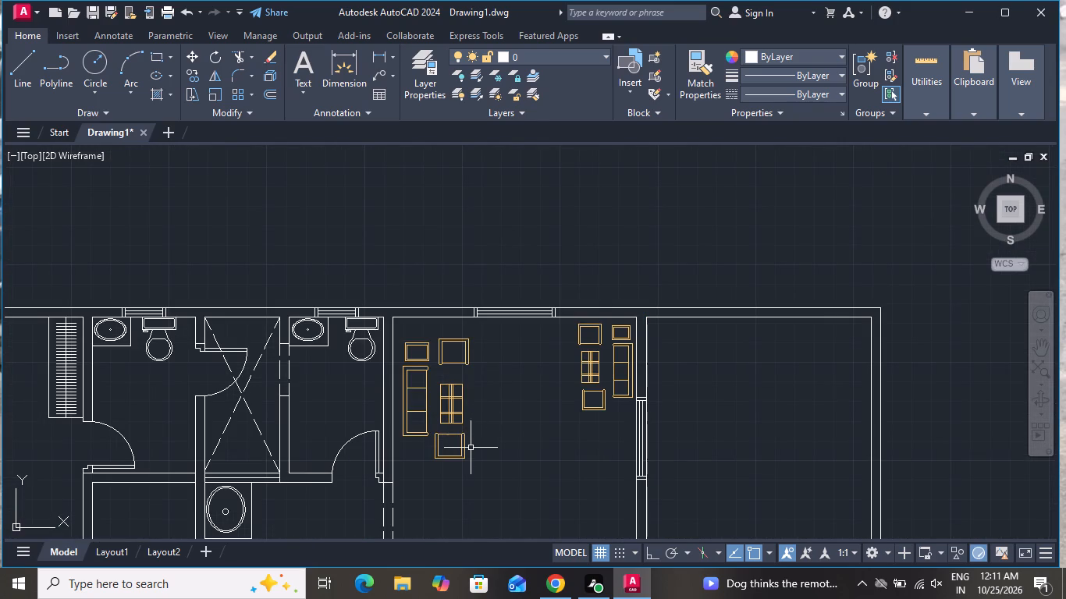
scroll(430, 357, up, 2)
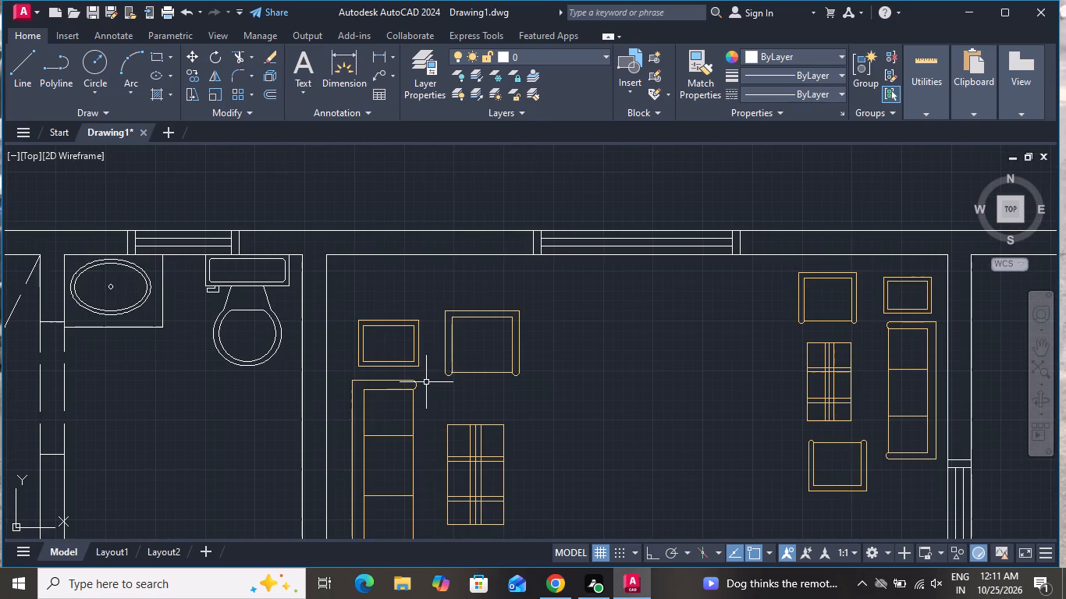
click(426, 382)
scroll(372, 484, down, 2)
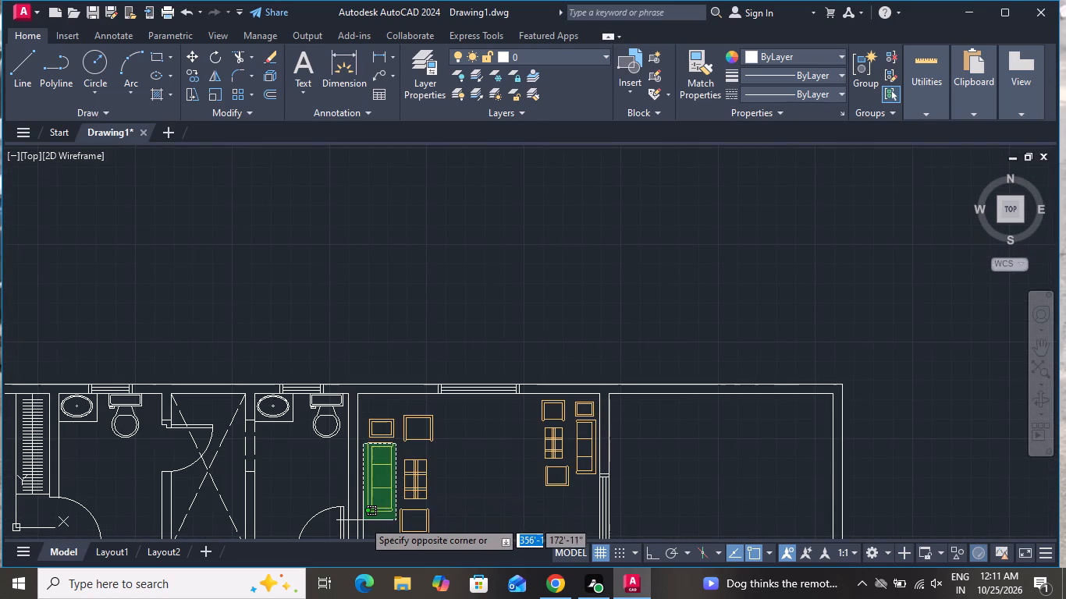
scroll(363, 522, up, 2)
click(363, 523)
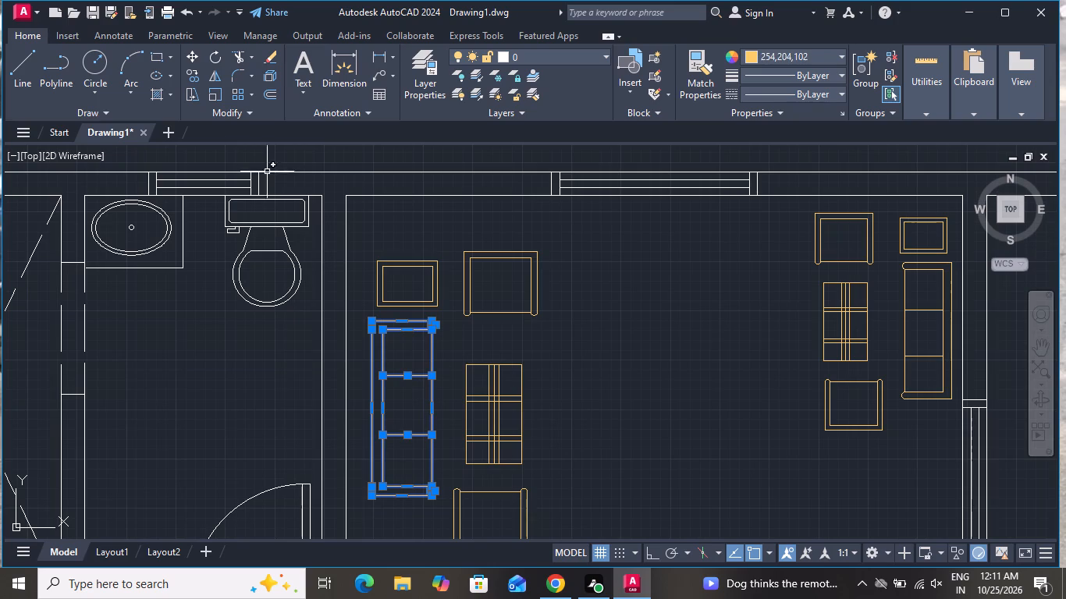
click(190, 55)
click(404, 402)
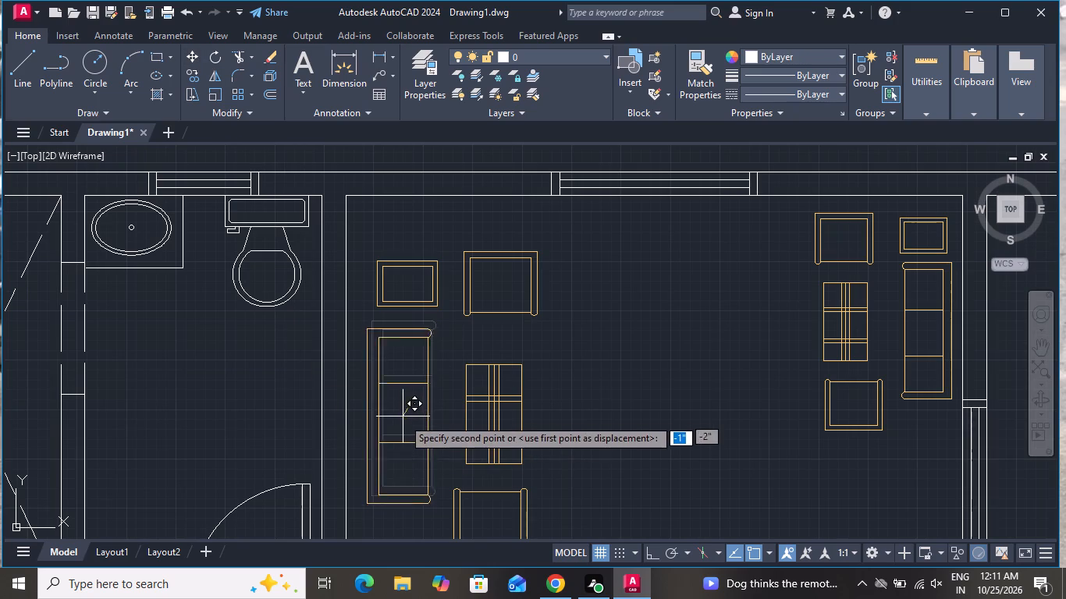
click(405, 431)
Move the left-hand sofa back up slightly so it sits closer to the side table above it.
scroll(460, 429, down, 1)
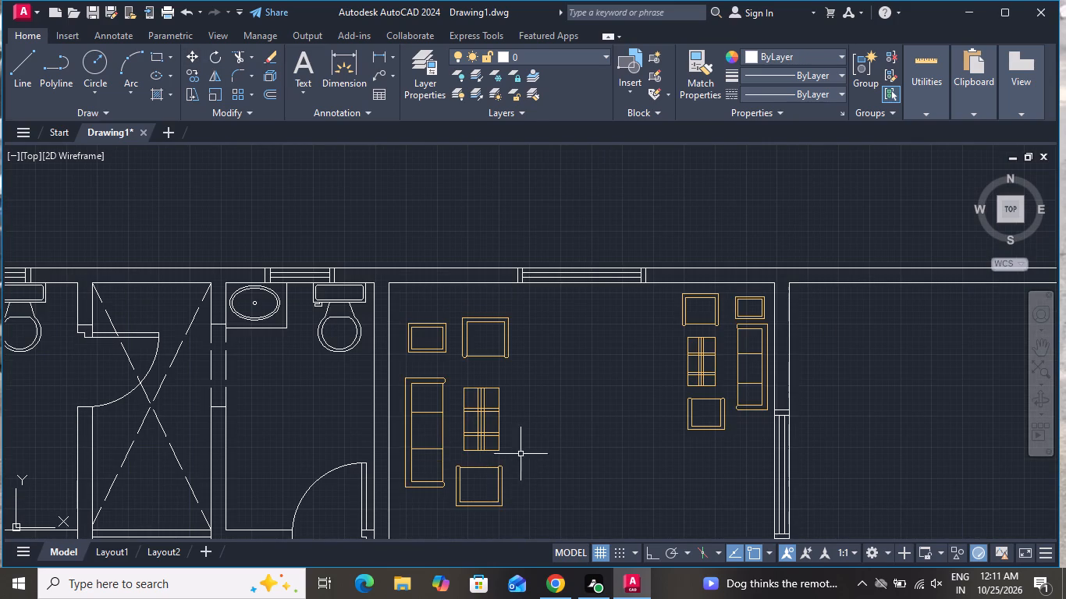
click(452, 363)
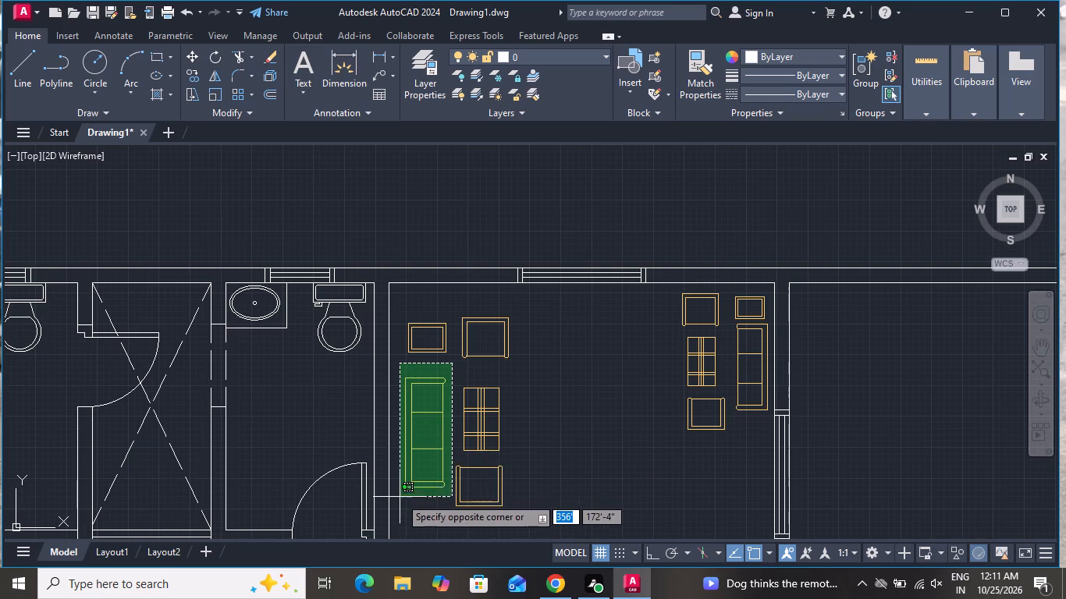
click(400, 499)
click(190, 51)
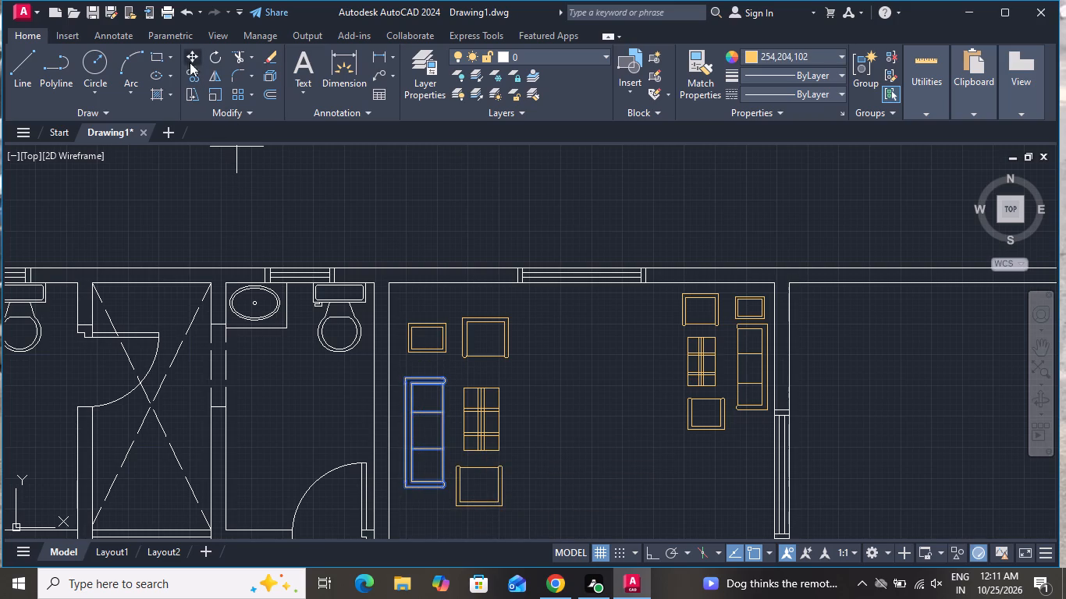
click(428, 435)
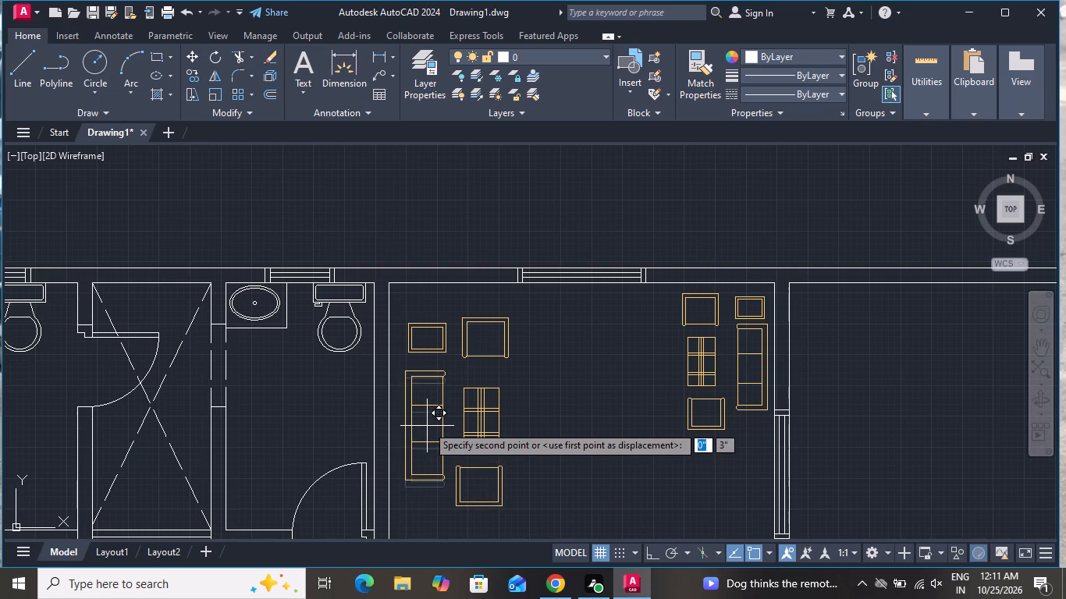
click(427, 420)
Scale up the whole right-hand seating group in the upper-right room by roughly one sixth.
scroll(457, 461, down, 2)
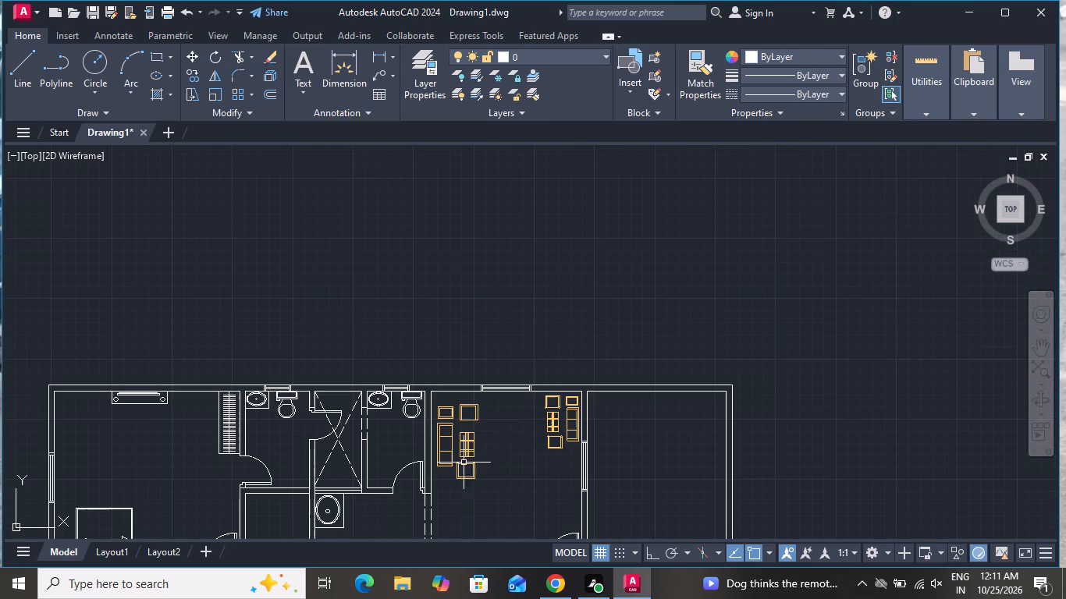
scroll(557, 456, up, 1)
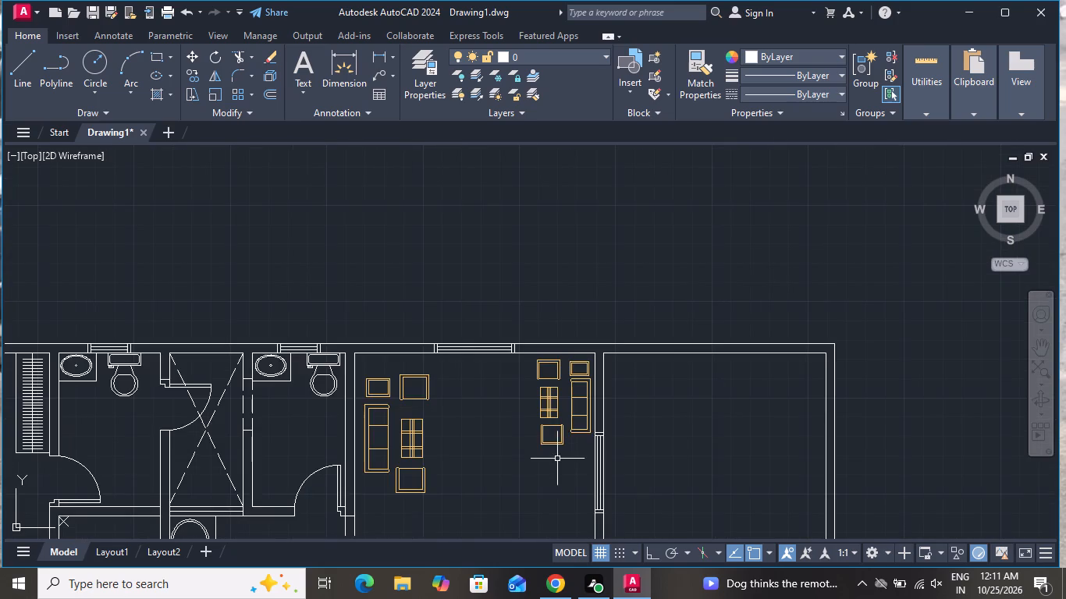
scroll(569, 426, up, 2)
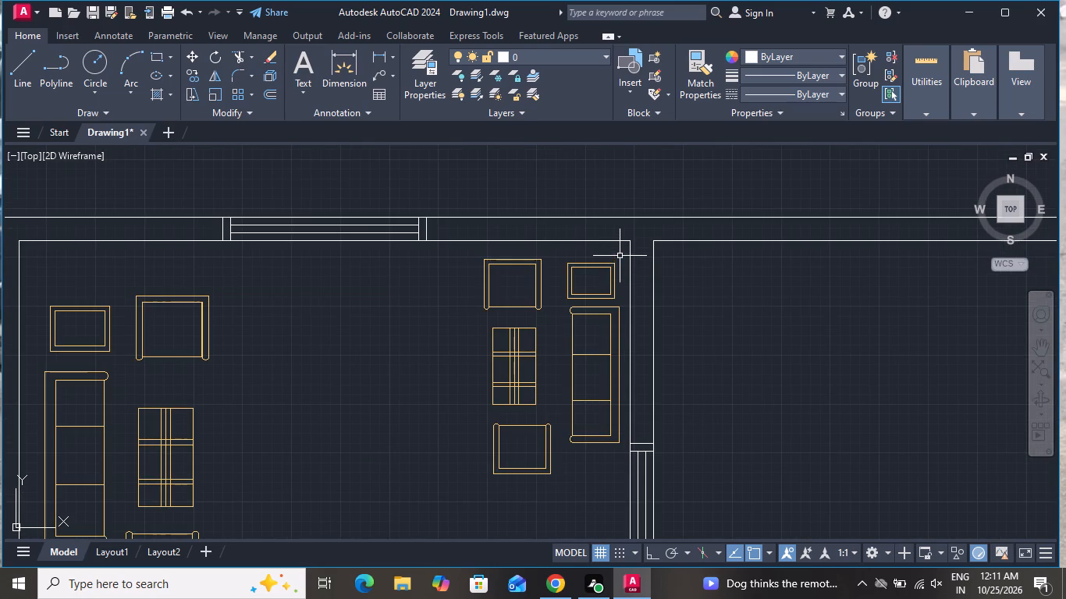
click(620, 253)
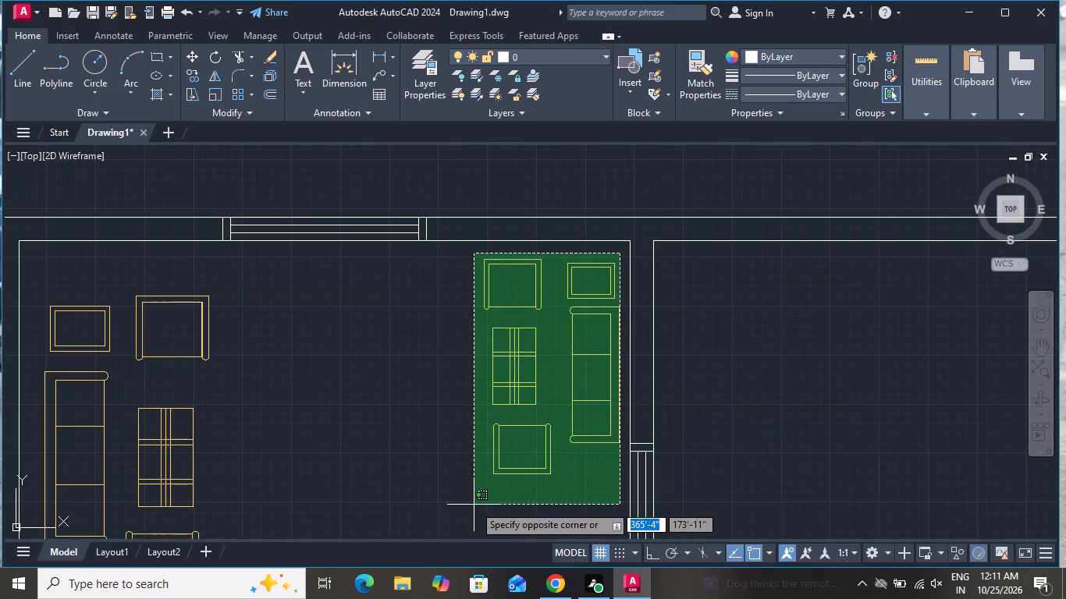
click(474, 505)
click(209, 93)
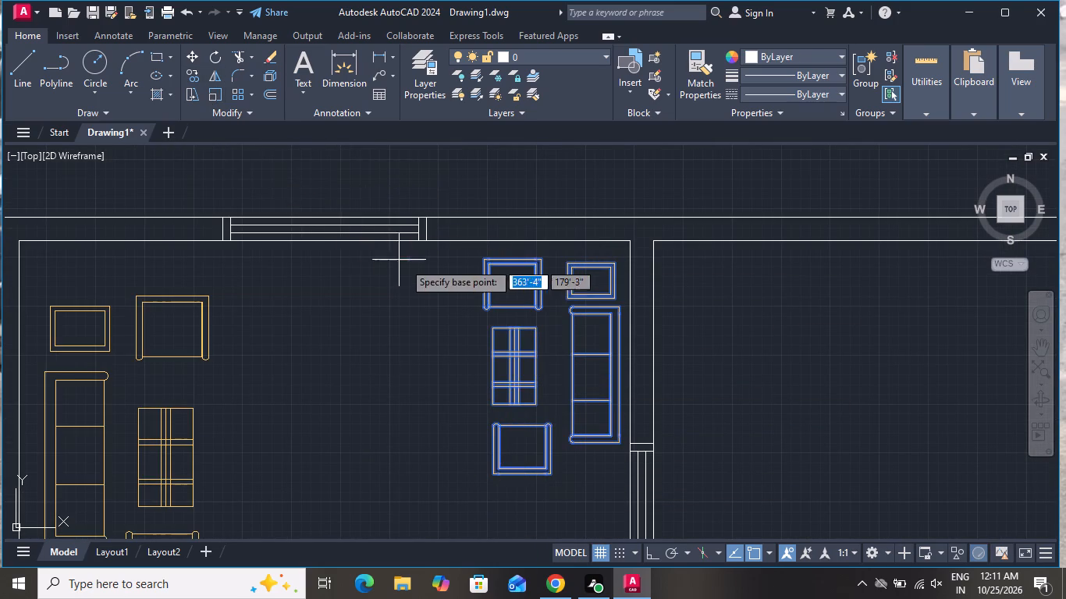
scroll(419, 259, down, 1)
click(485, 354)
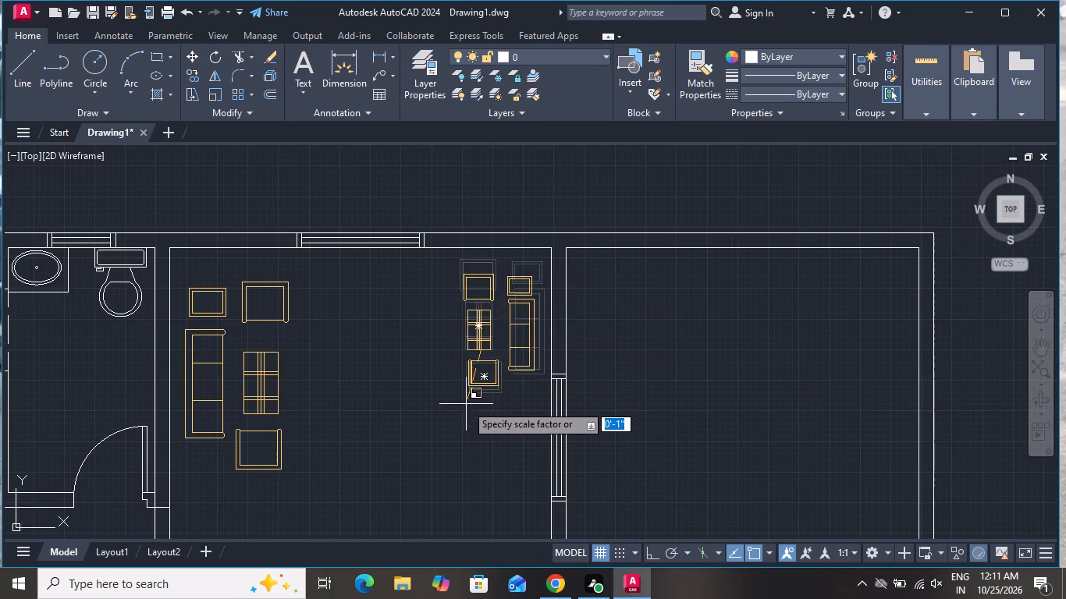
click(460, 427)
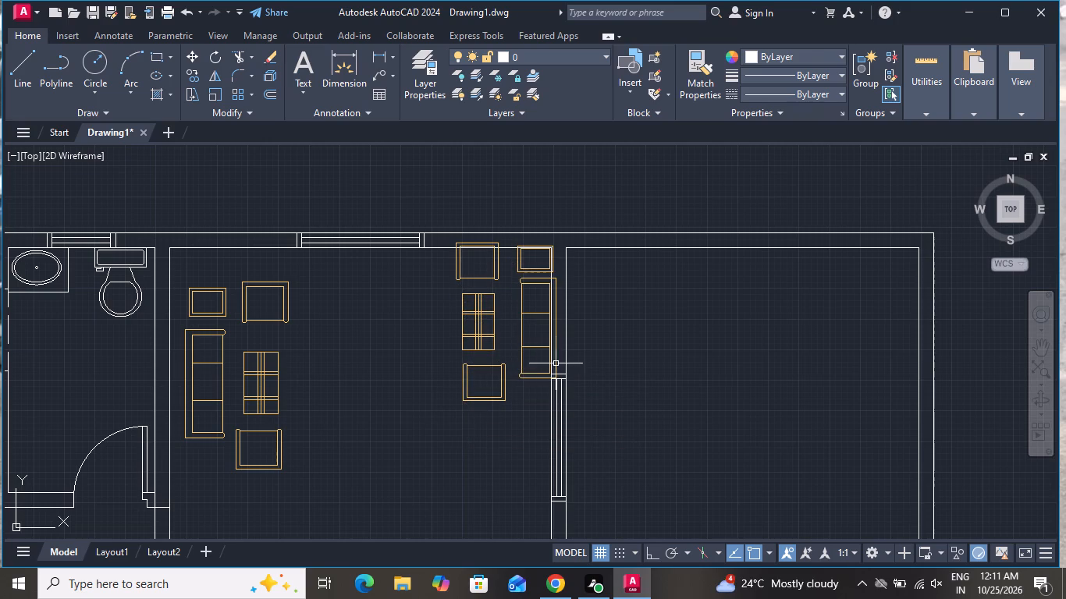
Move the enlarged right-hand seating group down and slightly left, clear of the room's upper and side walls.
scroll(570, 341, up, 1)
click(520, 262)
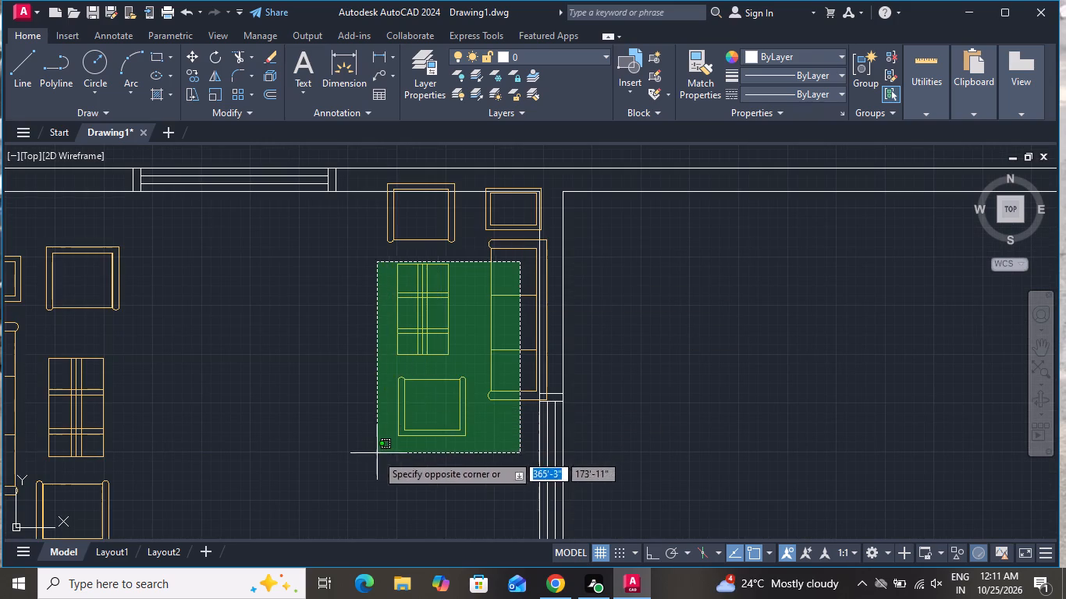
click(370, 464)
scroll(574, 268, up, 1)
click(527, 238)
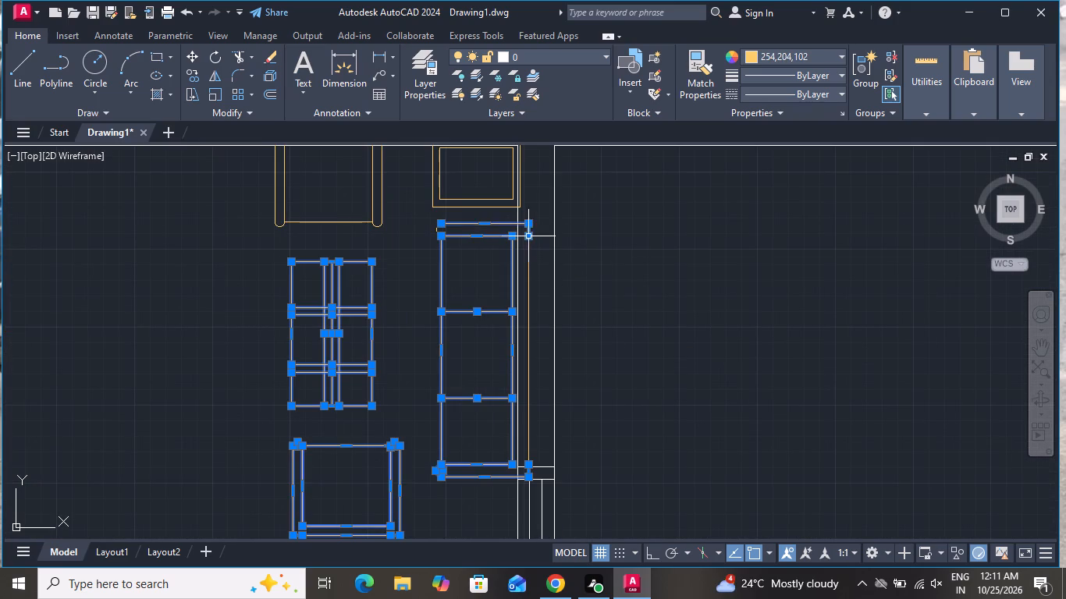
click(489, 220)
click(426, 237)
click(527, 388)
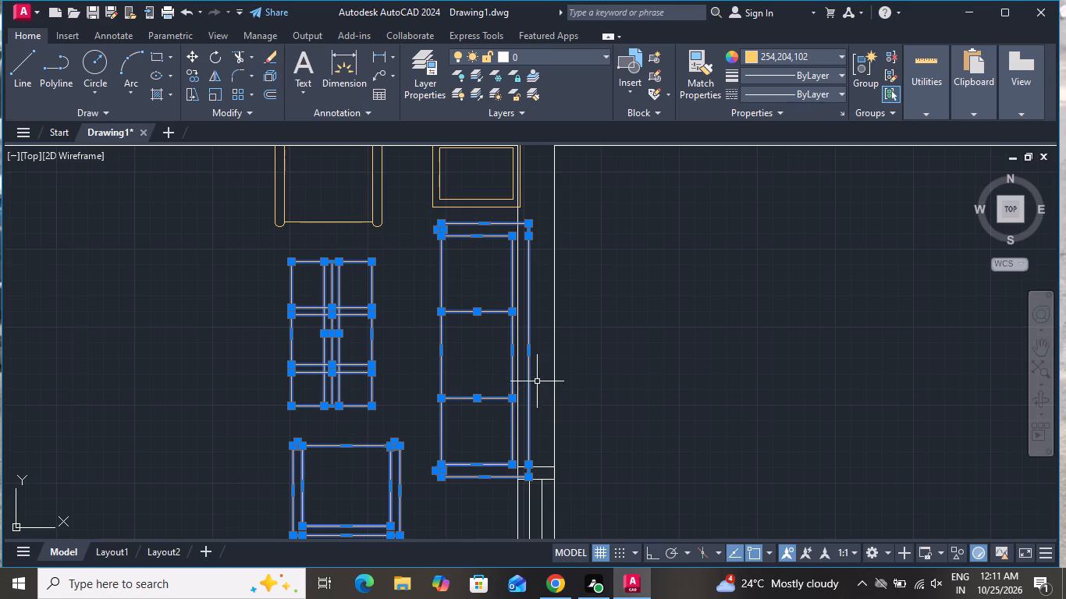
scroll(539, 380, down, 1)
scroll(439, 472, up, 3)
scroll(445, 477, down, 3)
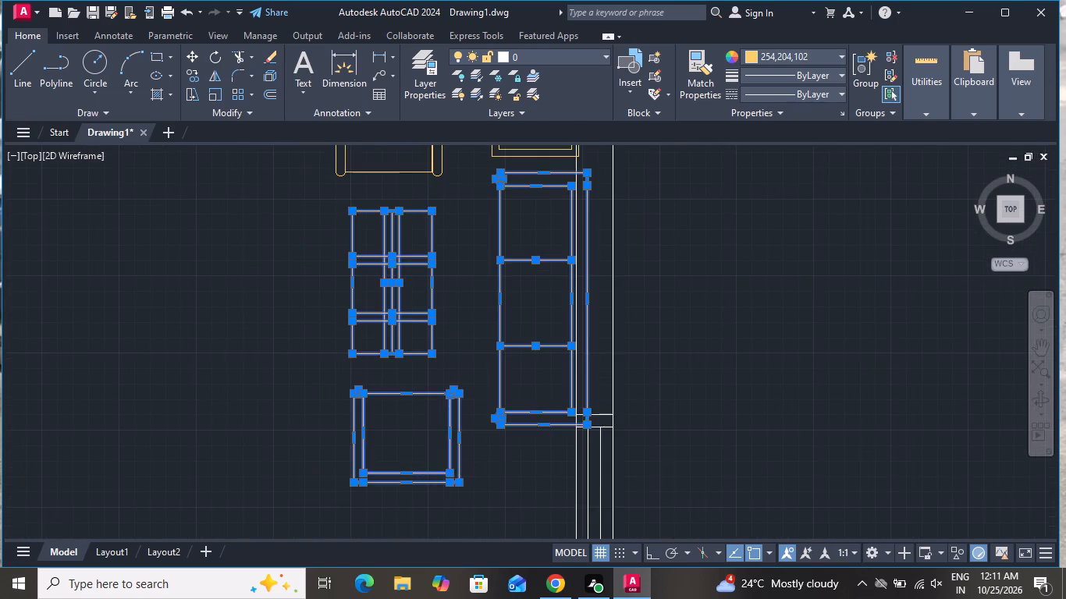
click(449, 243)
click(362, 294)
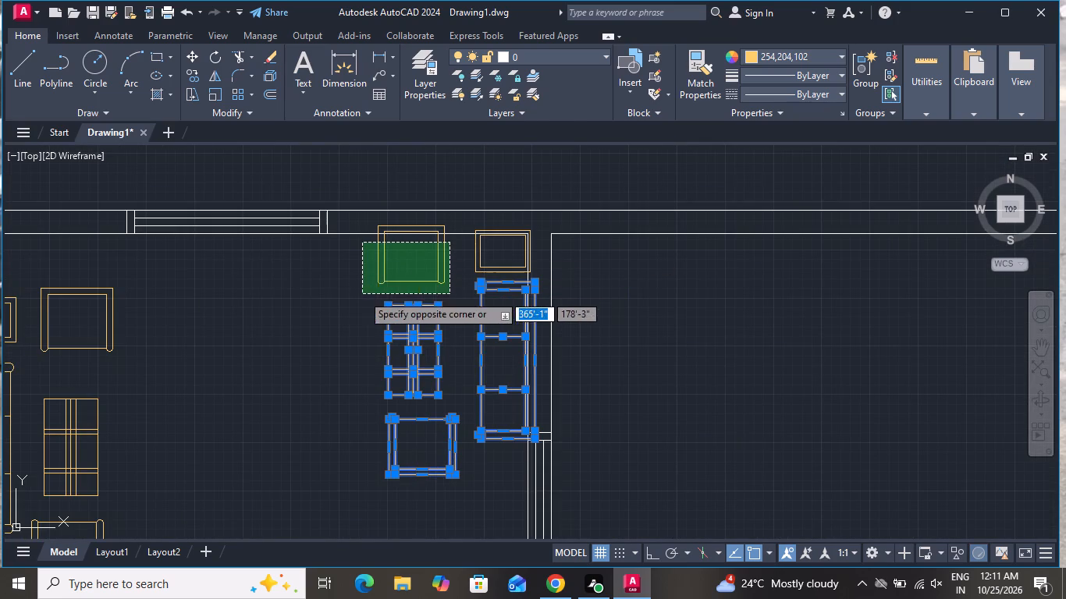
click(481, 271)
click(490, 255)
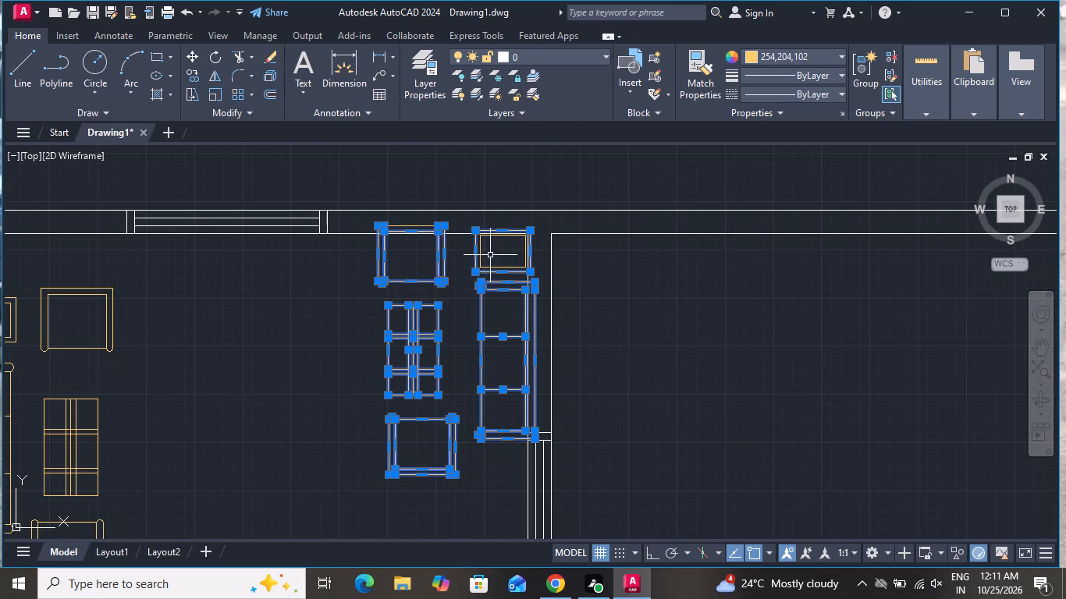
click(465, 277)
click(426, 225)
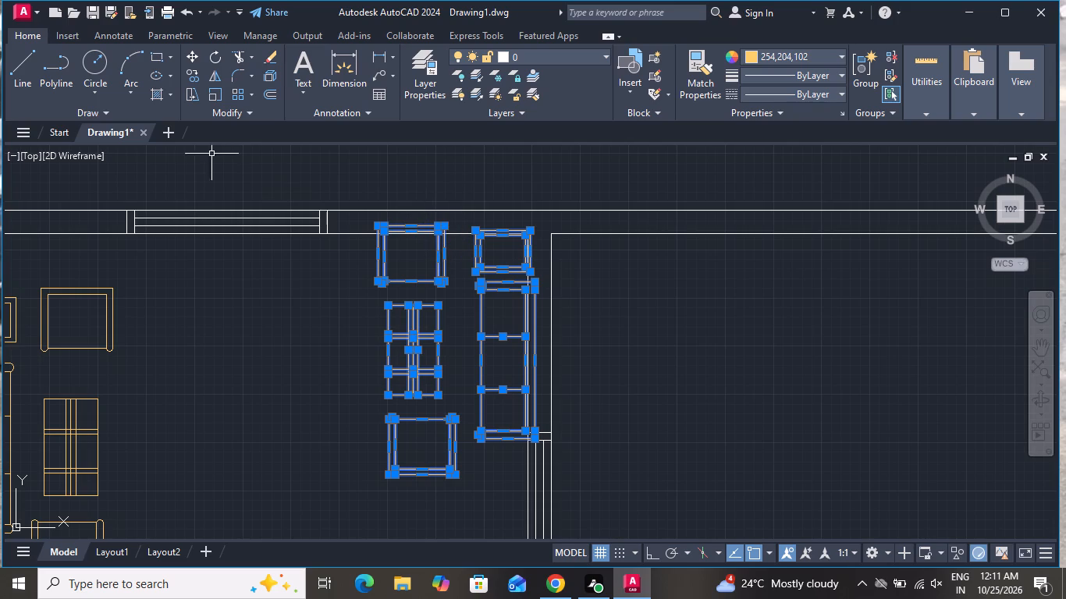
click(189, 52)
scroll(361, 161, down, 1)
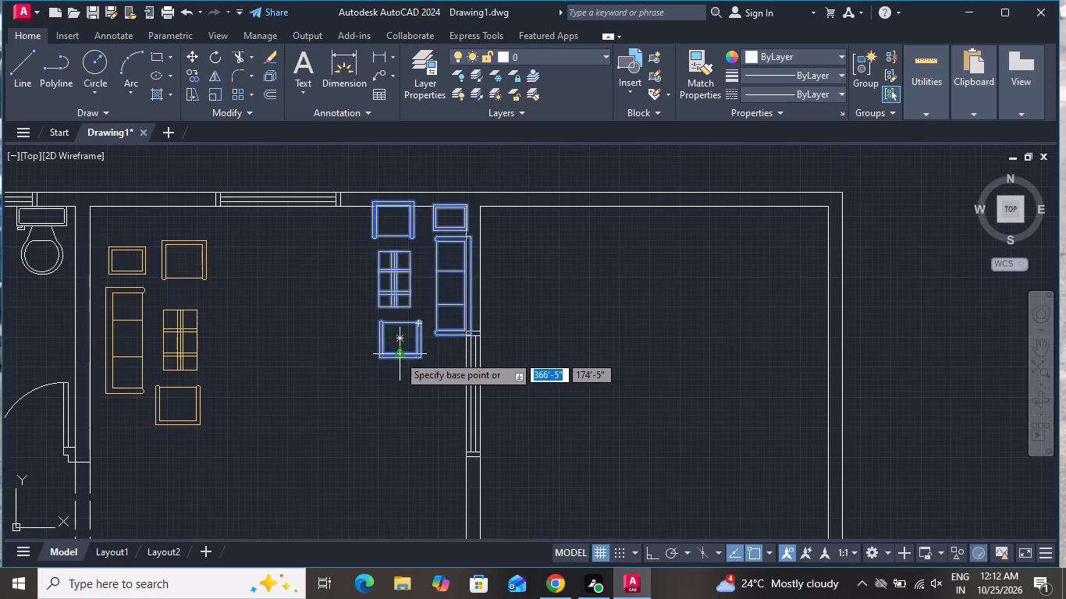
click(397, 363)
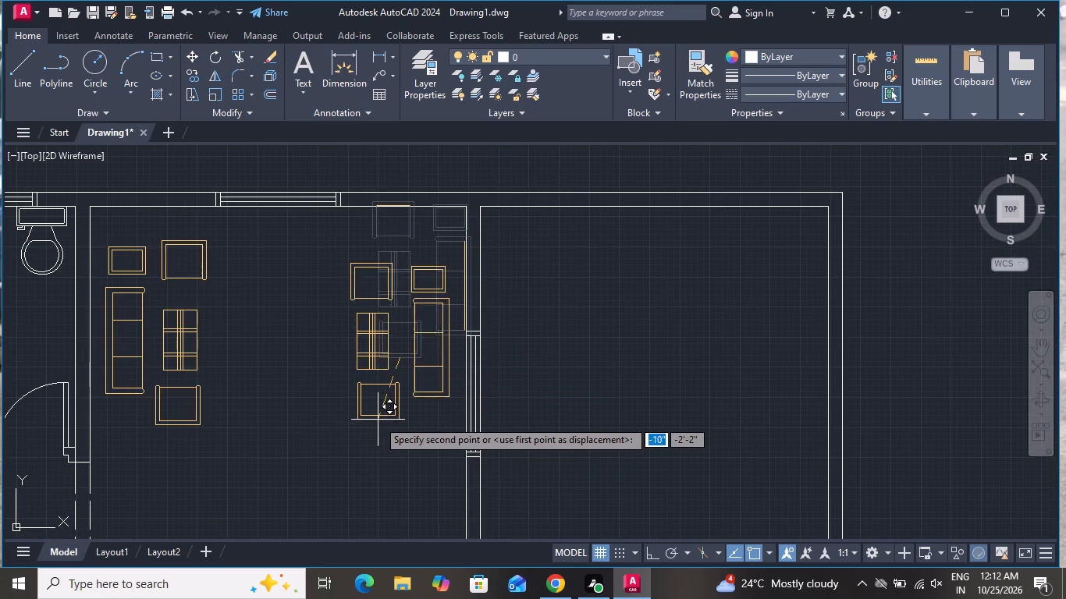
click(383, 406)
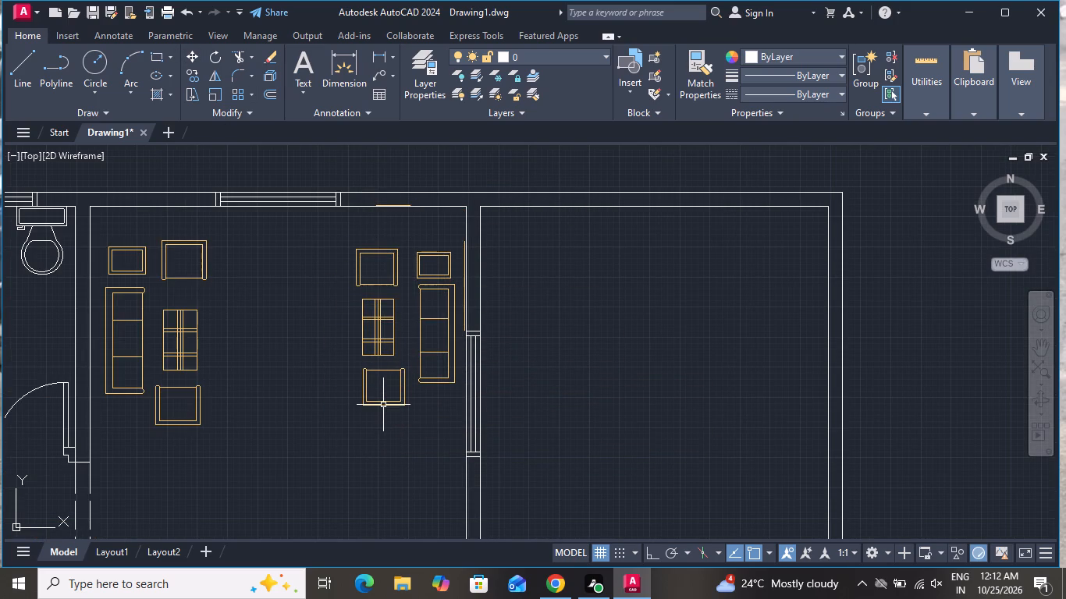
Move the right-hand group's three-seat sofa about 2 inches left and 3 inches down, away from the side table.
scroll(464, 278, up, 2)
click(452, 286)
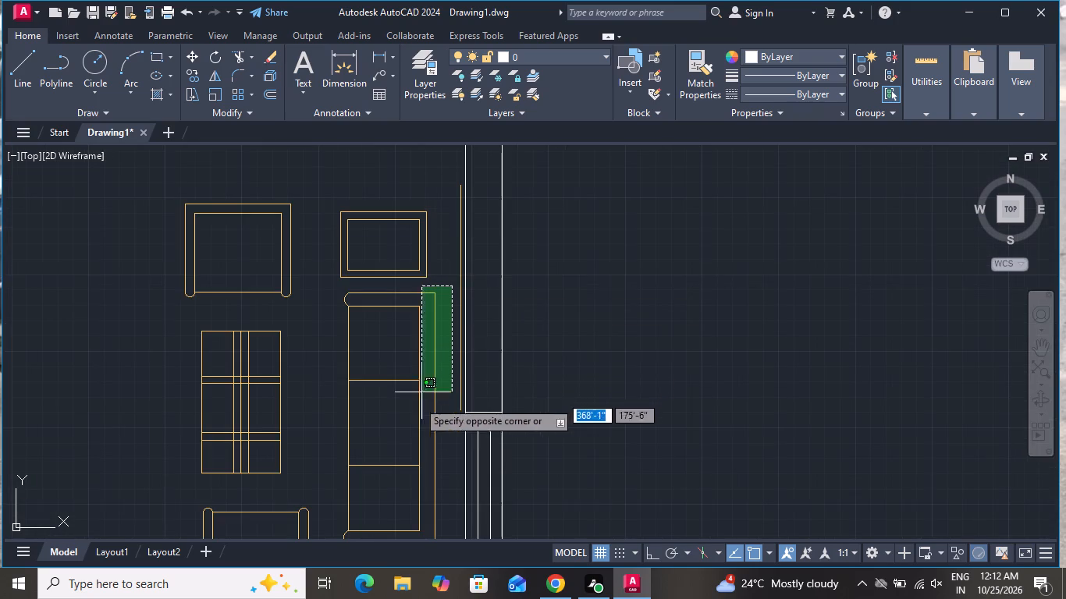
scroll(356, 502, down, 1)
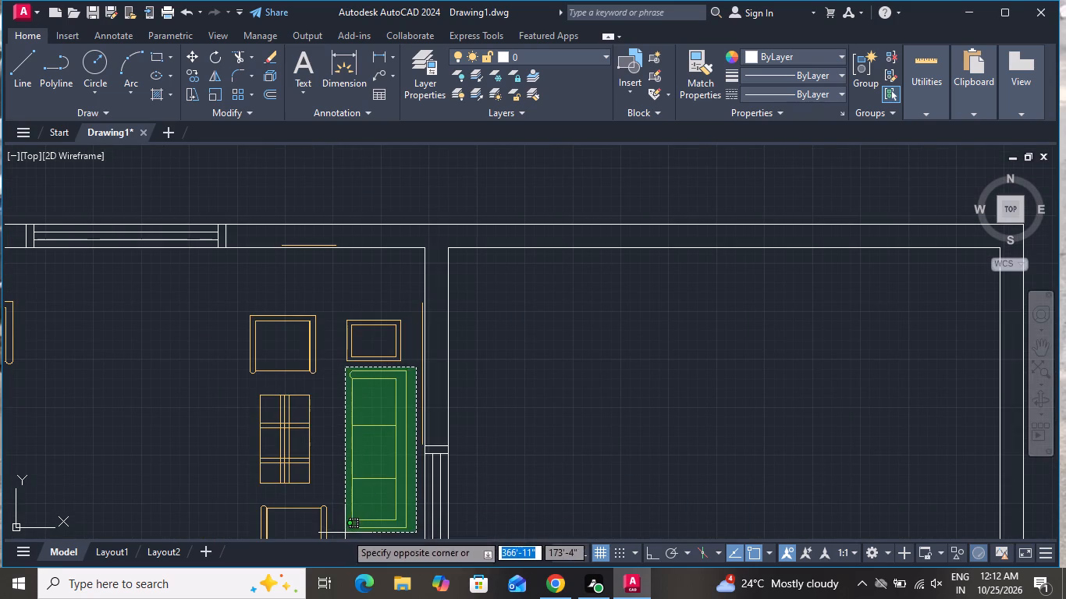
click(343, 537)
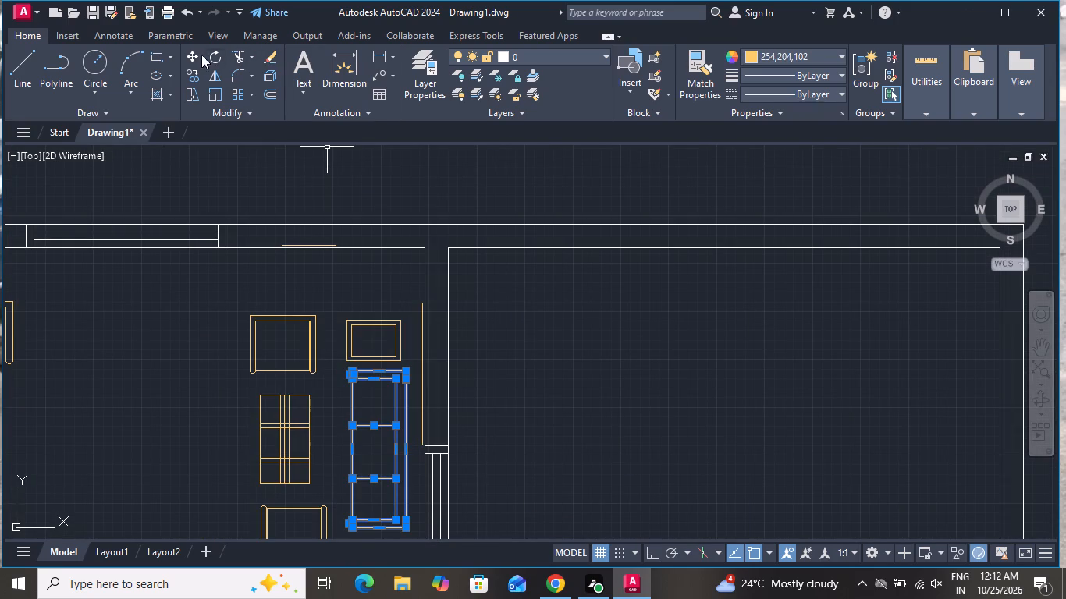
click(186, 57)
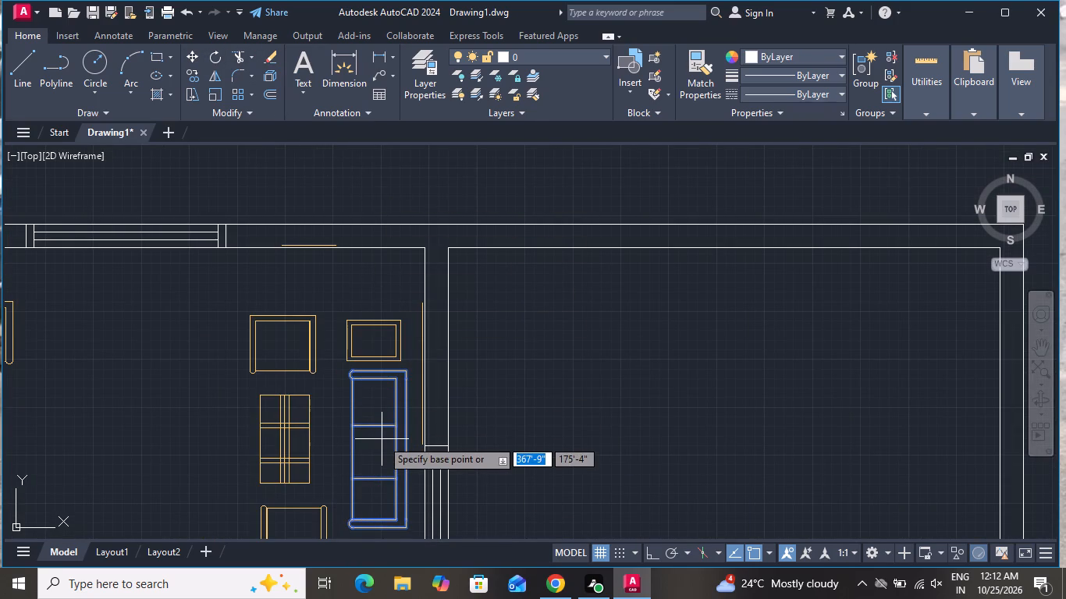
scroll(382, 439, down, 1)
click(382, 439)
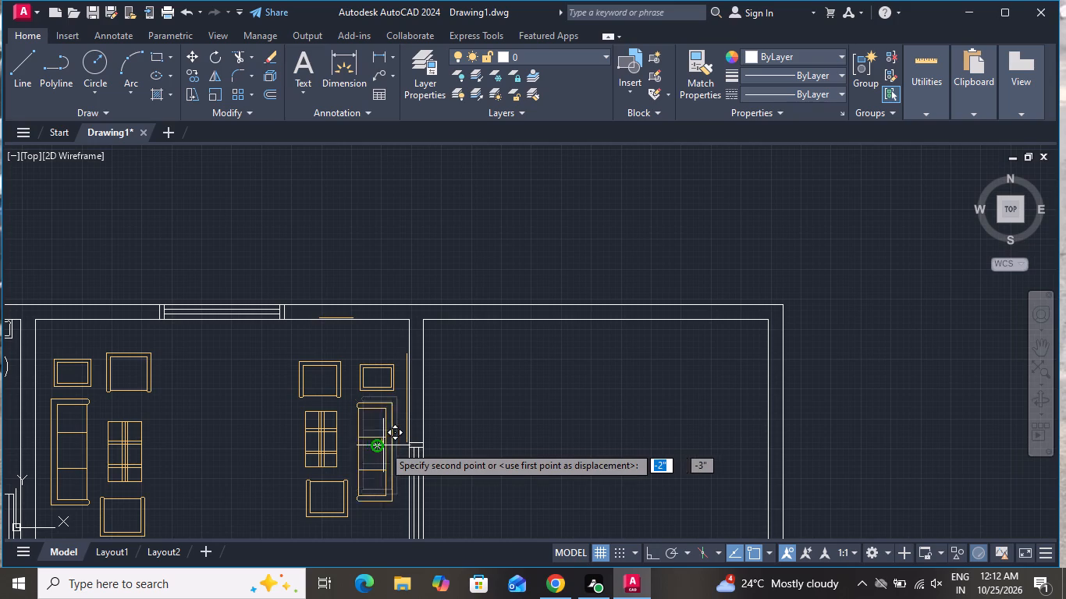
click(383, 445)
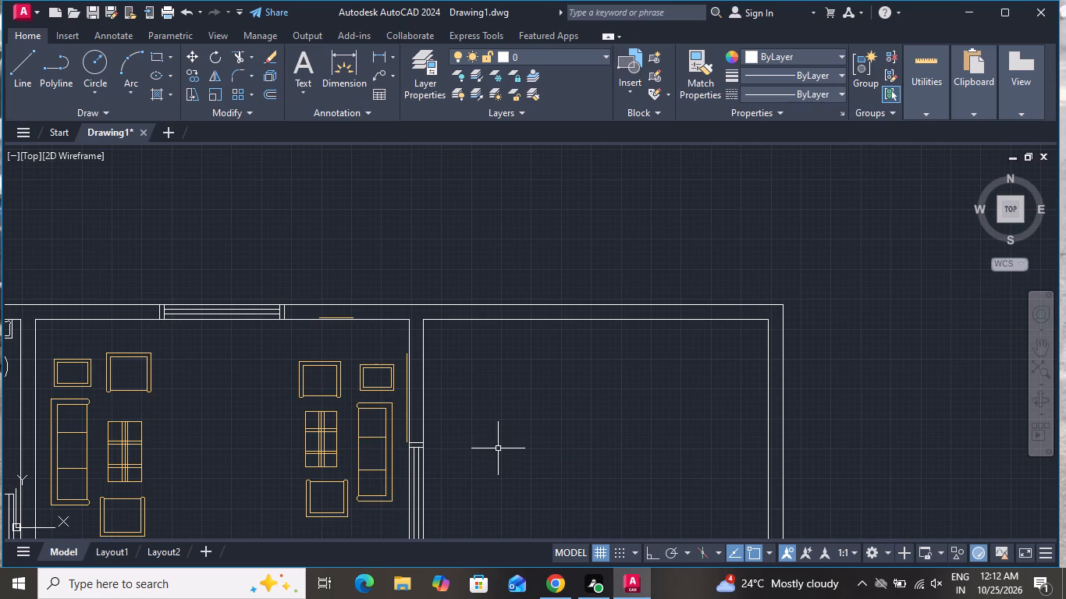
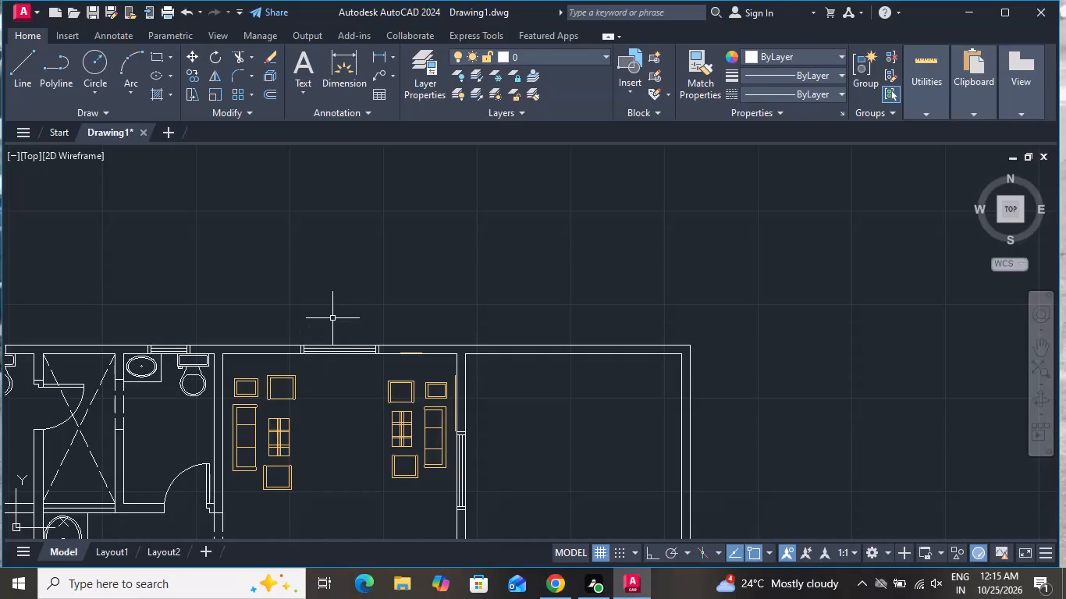
Insert the Trees - Imperial block in the empty space above the upper-right room.
key(t)
text(p)
key(space)
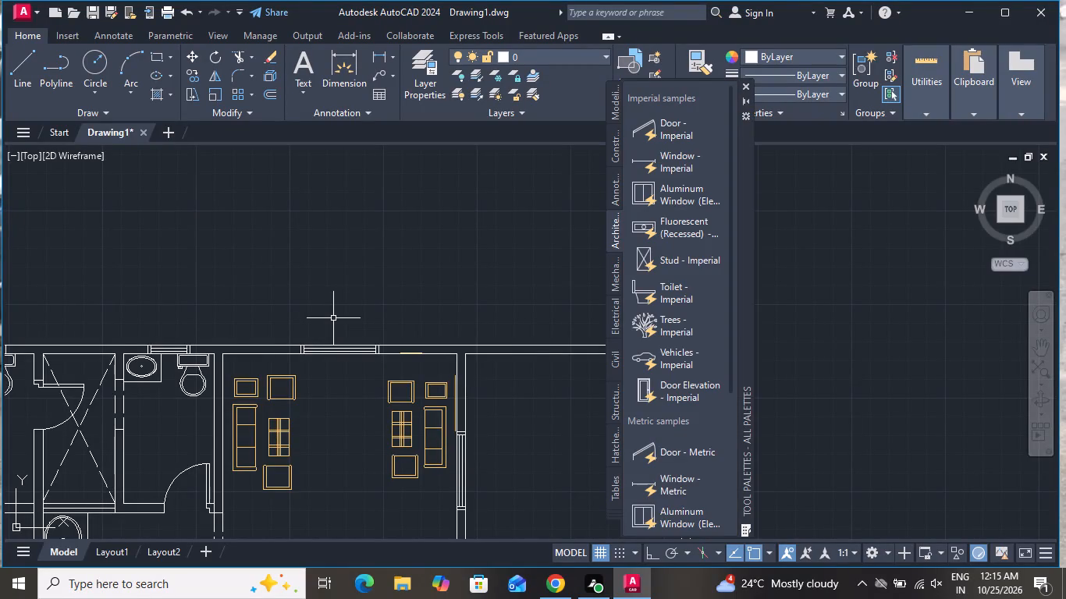
click(655, 325)
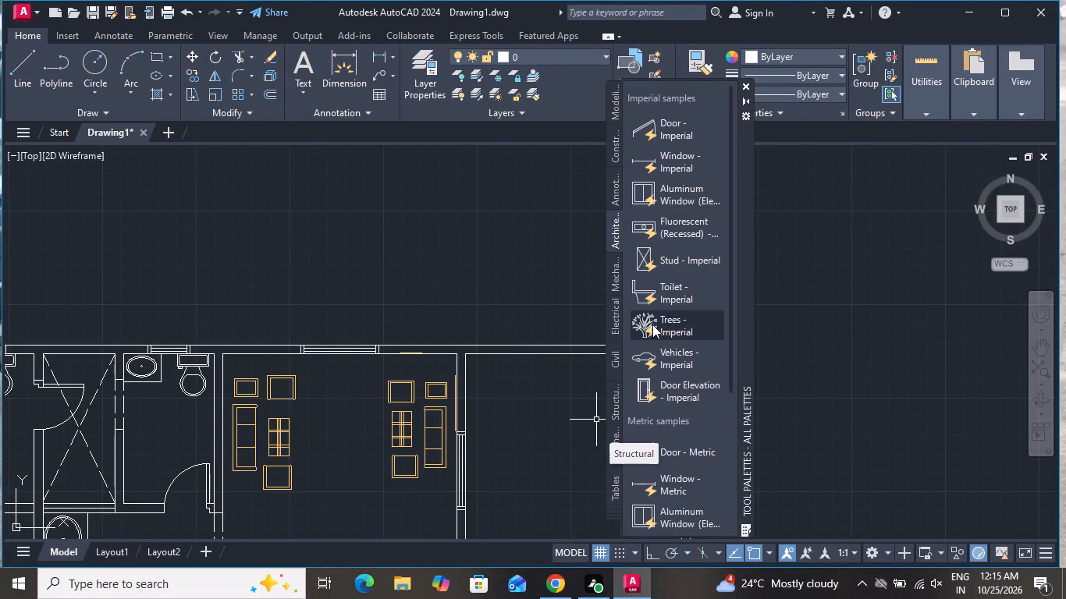
click(471, 261)
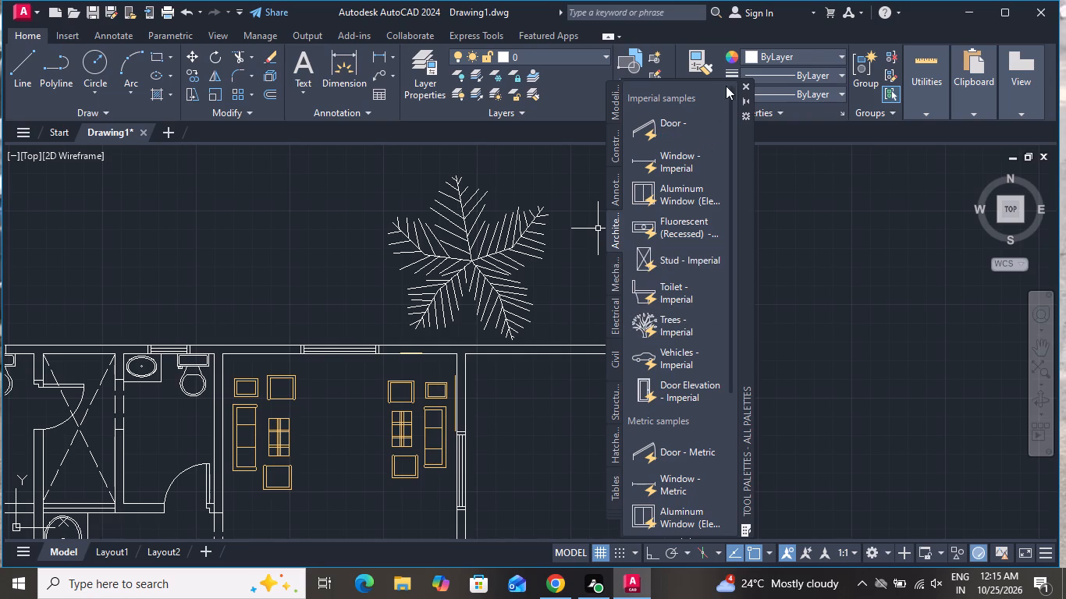
click(743, 84)
Recolour all the linework of the palm tree block green in the Block Editor and save the block changes.
click(556, 200)
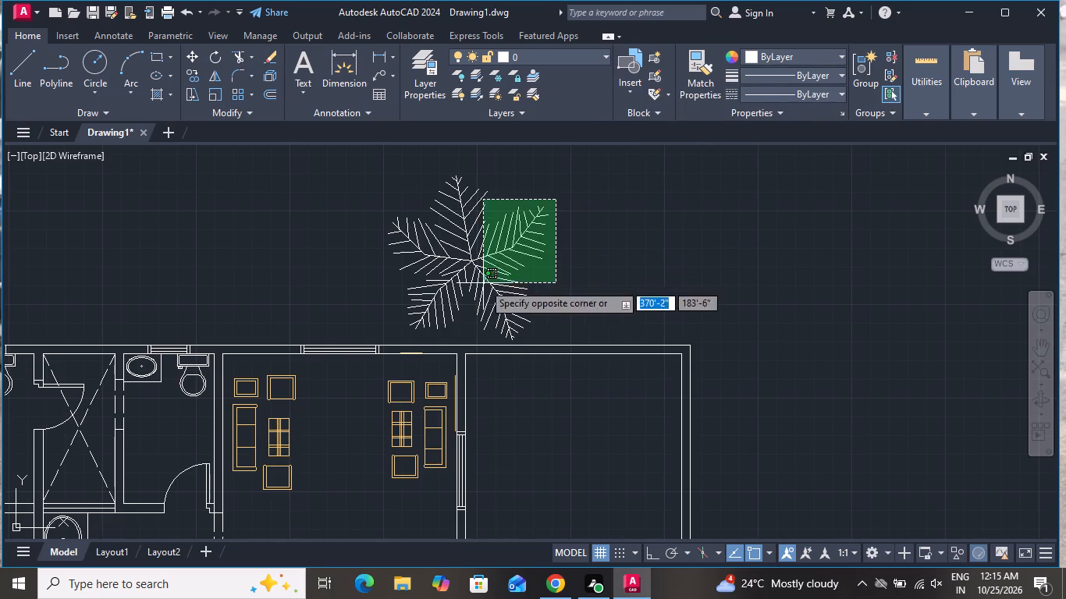
double_click(482, 283)
click(533, 401)
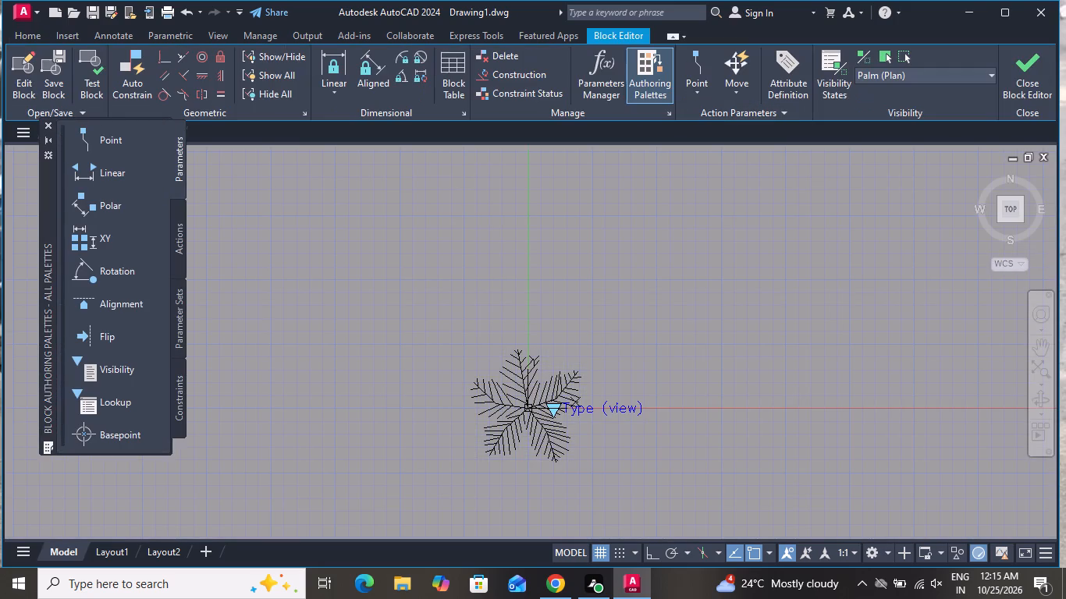
click(634, 314)
click(446, 470)
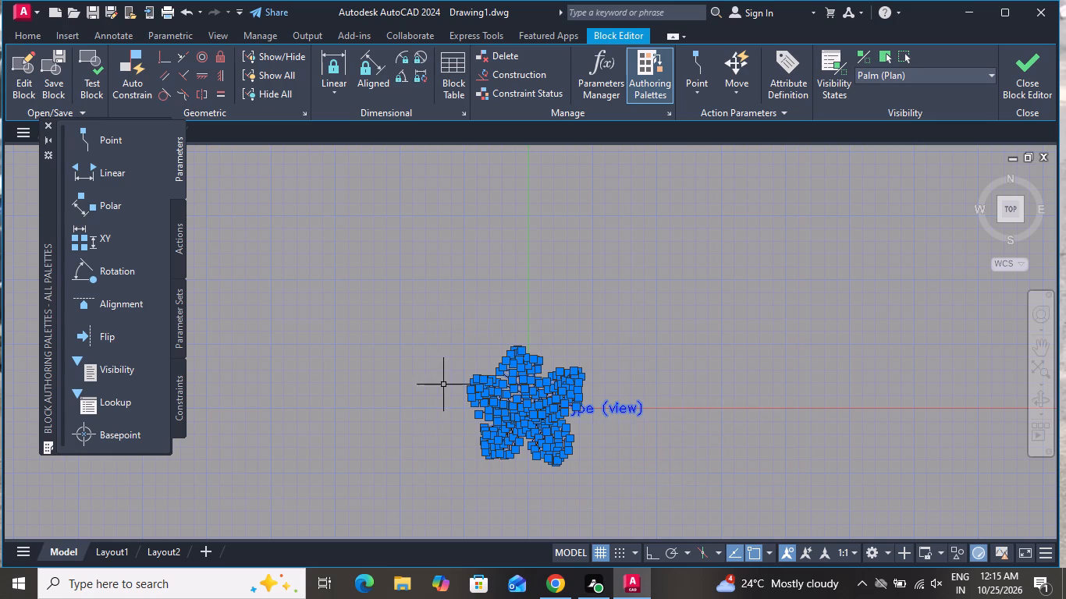
click(24, 37)
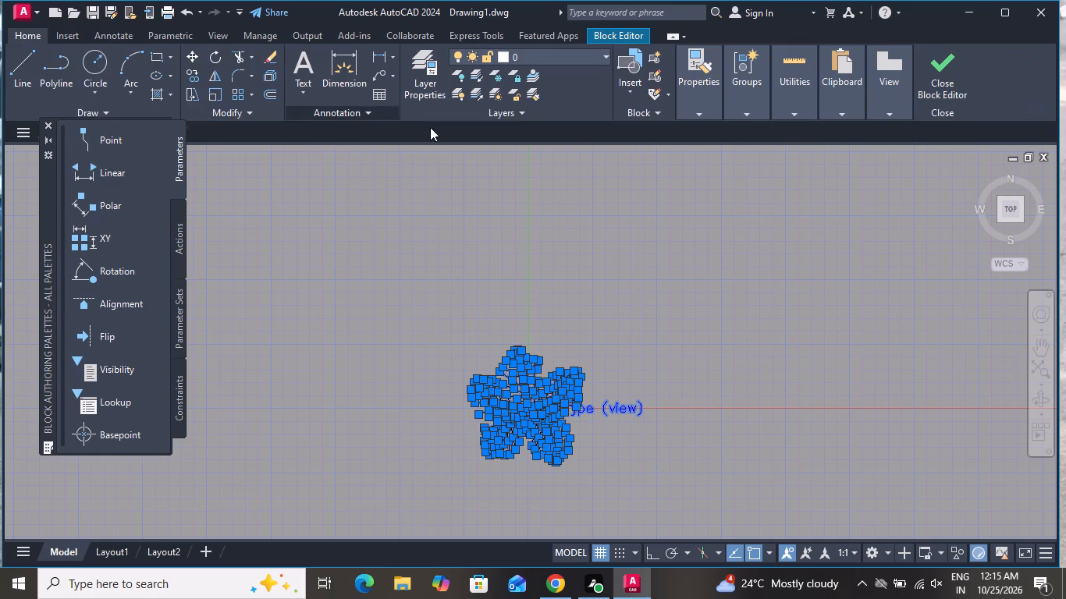
click(684, 107)
click(773, 126)
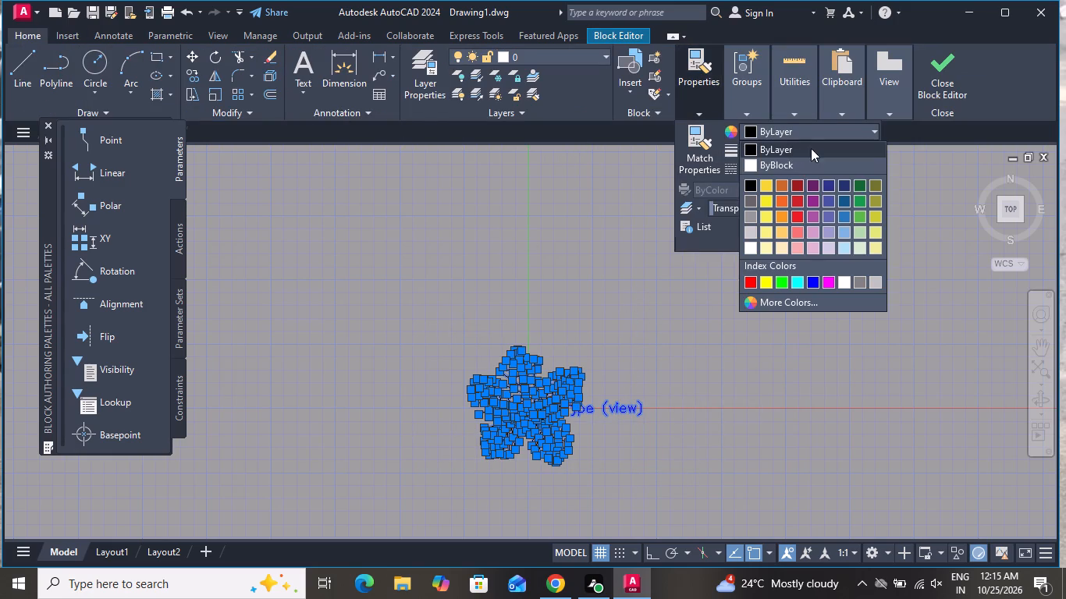
click(861, 201)
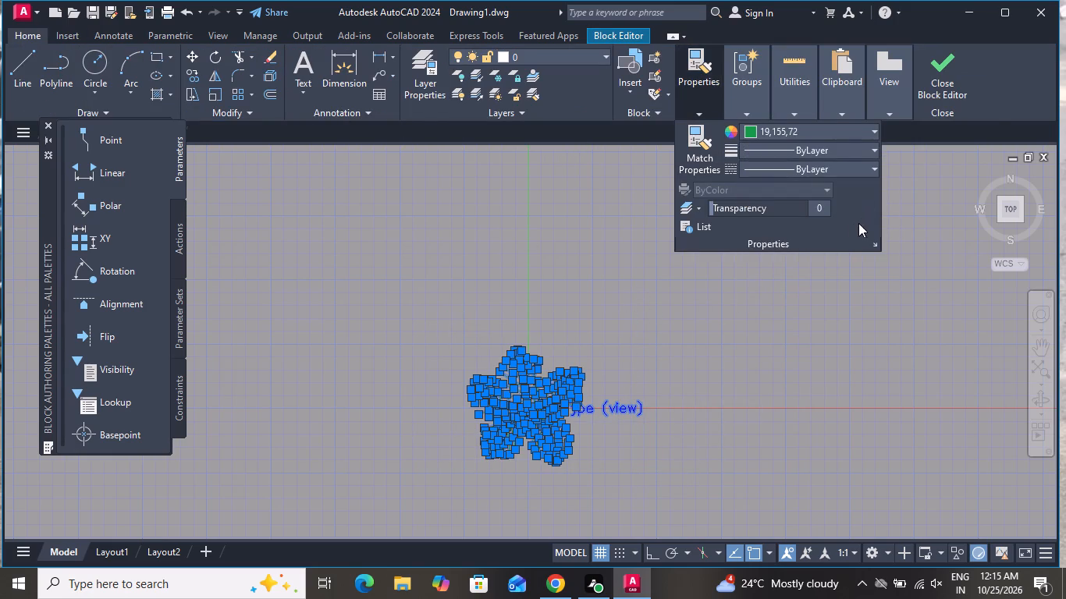
click(940, 69)
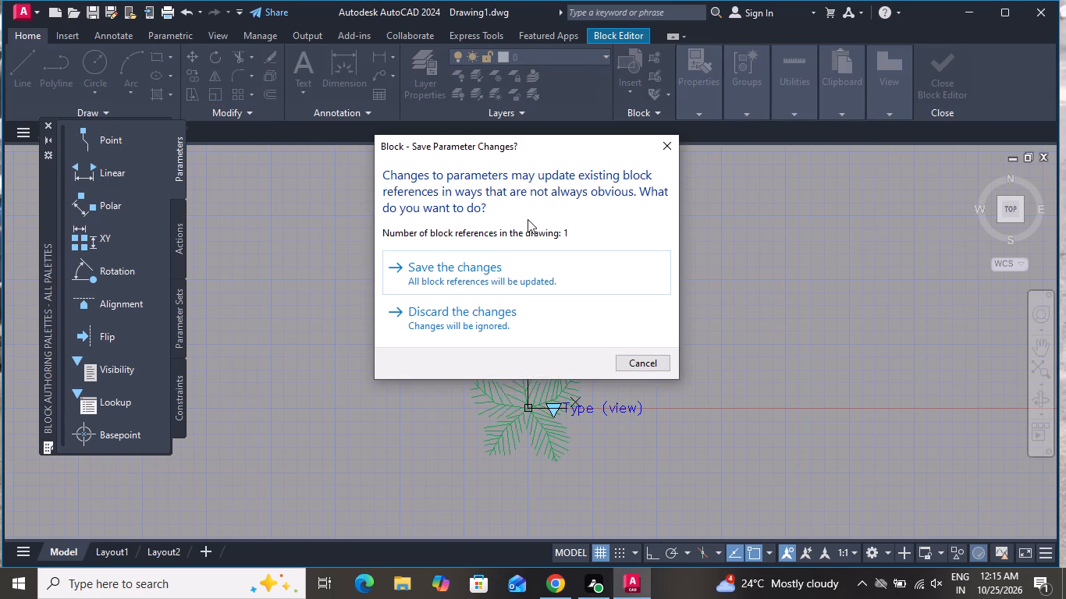
click(512, 277)
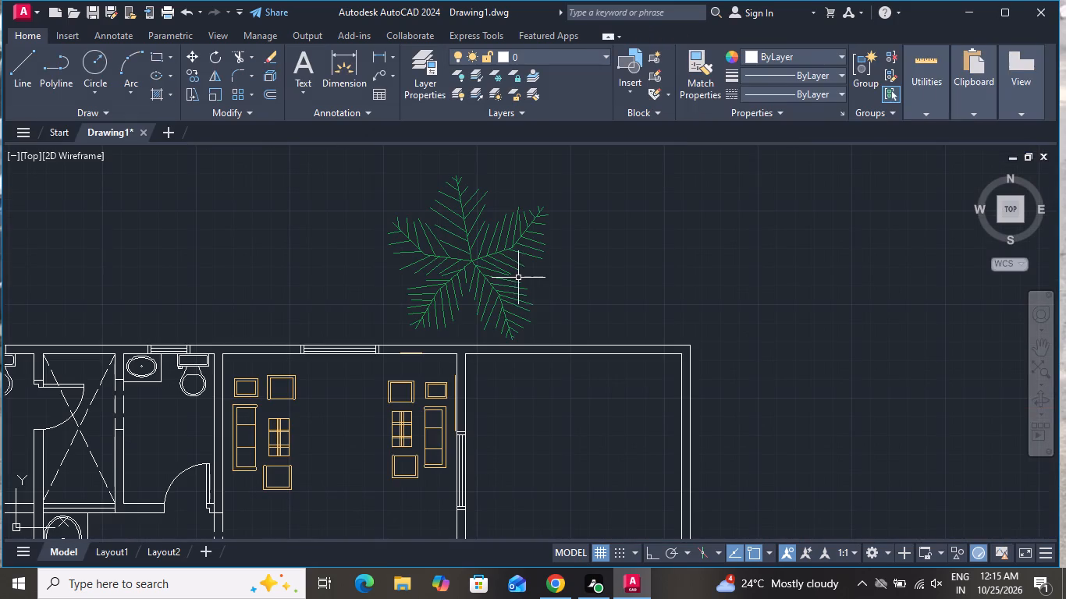
Scale the palm tree down about its centre to roughly a quarter of its size.
click(505, 268)
click(436, 264)
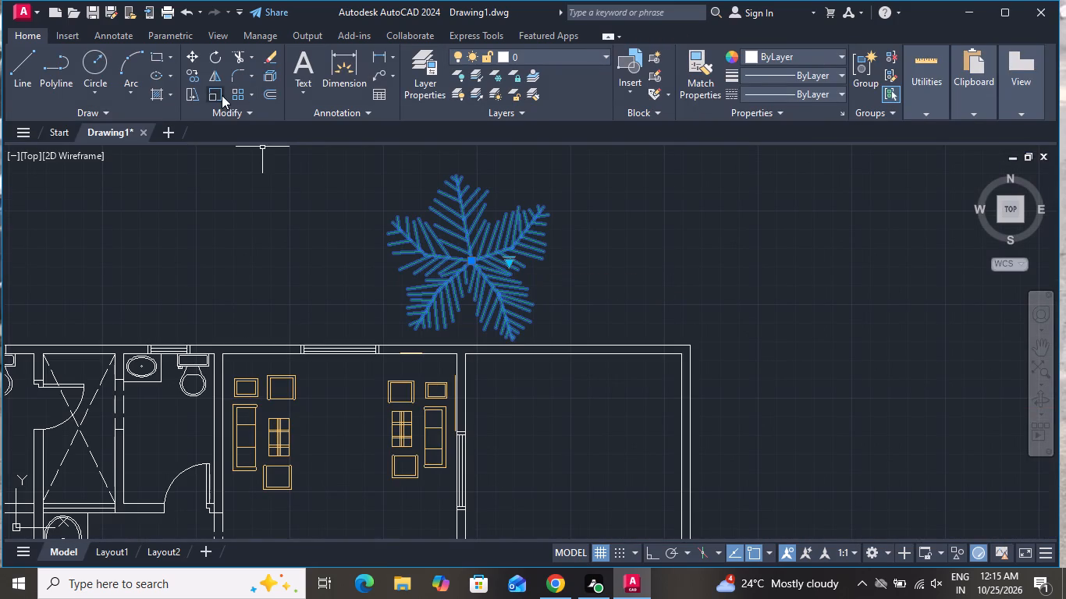
click(222, 92)
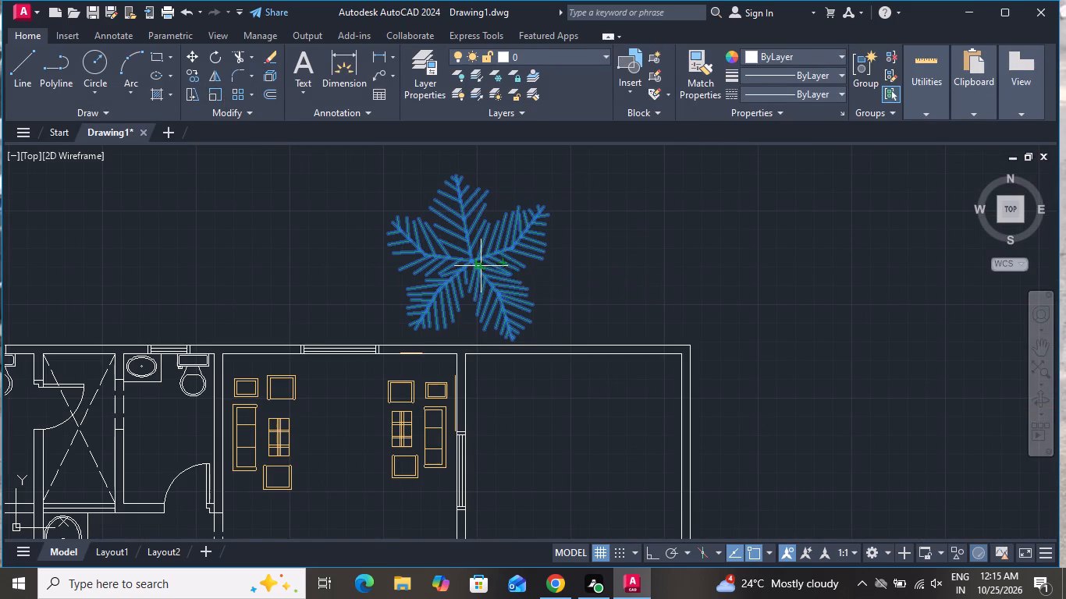
click(480, 265)
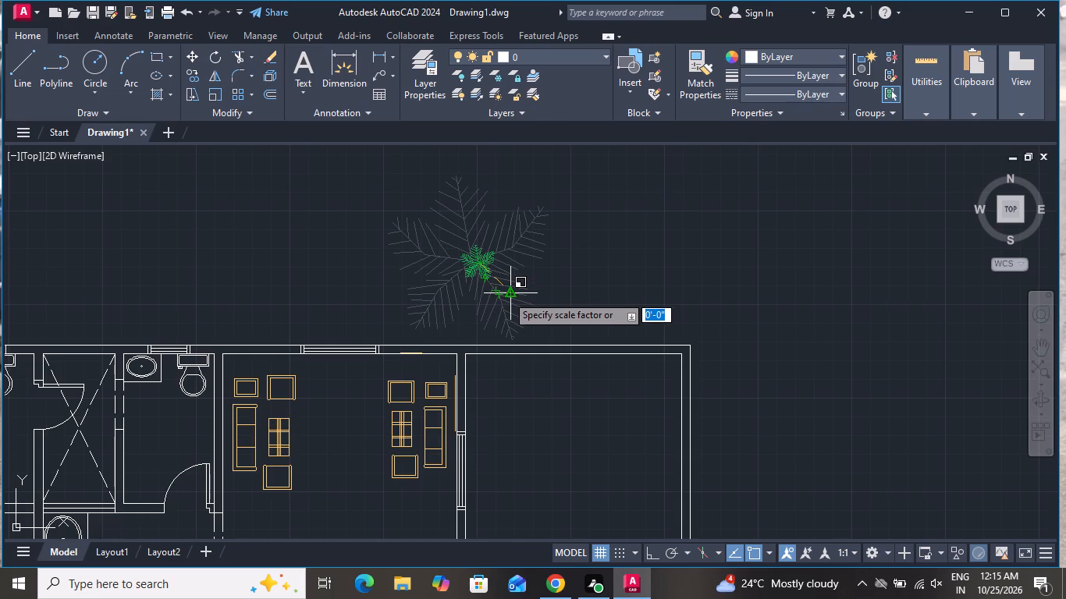
click(506, 295)
Copy the small palm twice, placing the copies side by side between the two seating groups near the upper-right room's window.
click(486, 260)
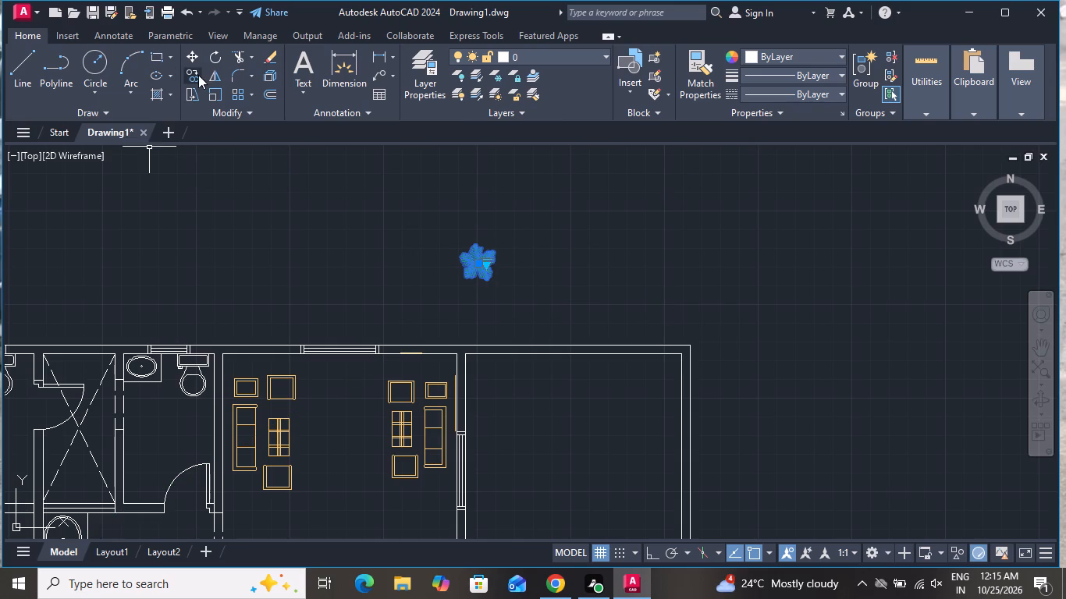
click(190, 73)
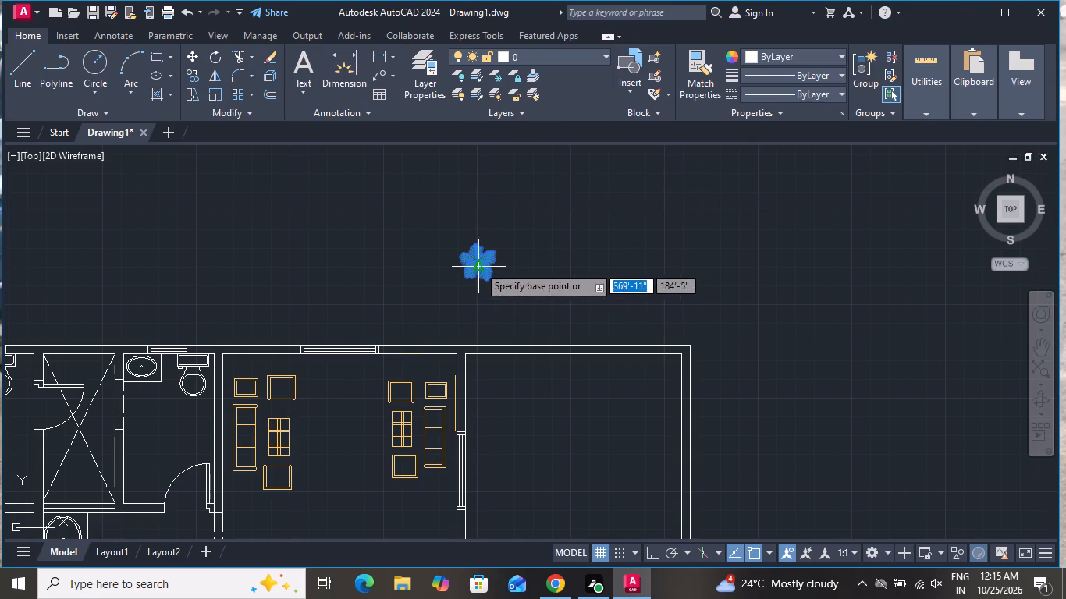
click(478, 266)
scroll(357, 405, up, 2)
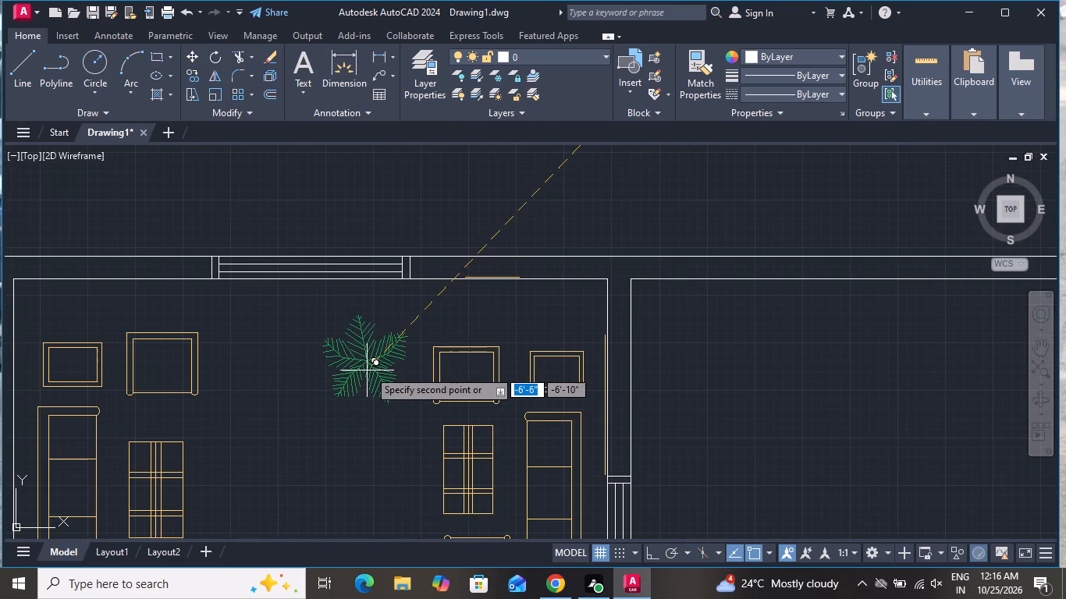
click(373, 370)
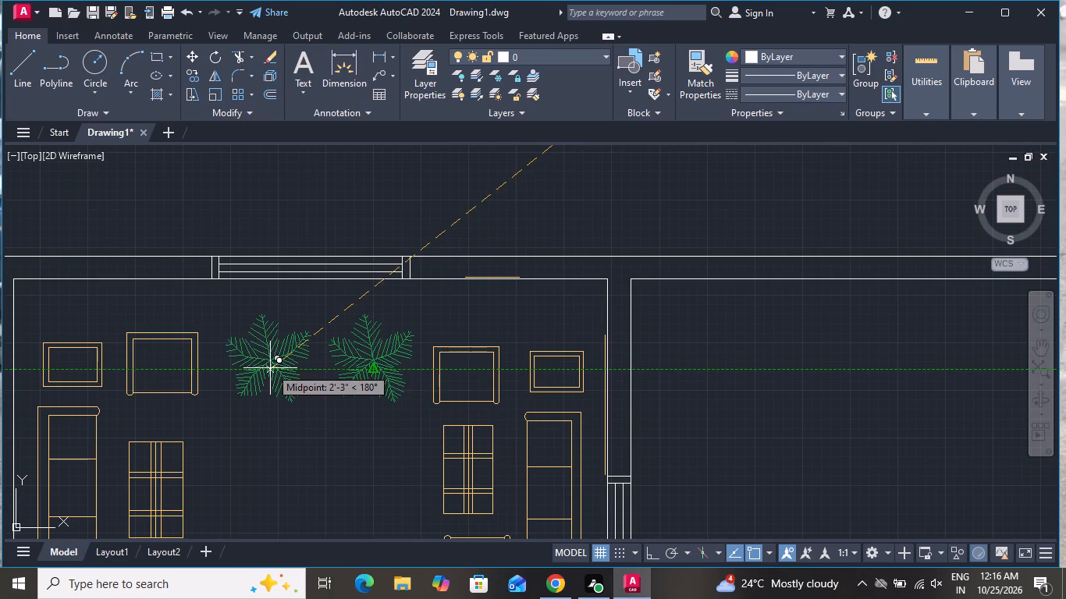
click(269, 368)
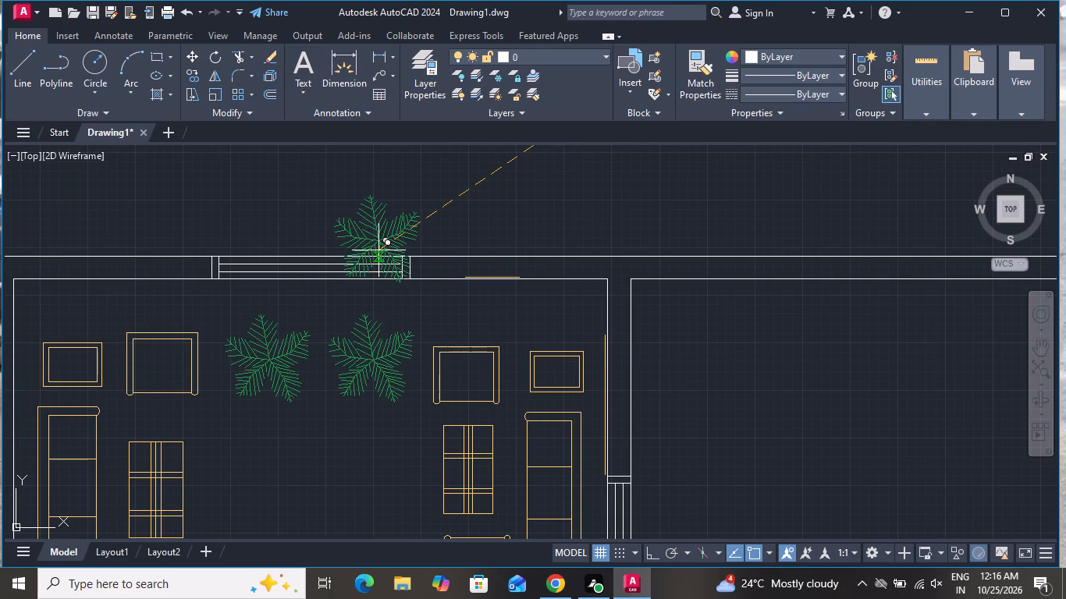
scroll(378, 250, down, 1)
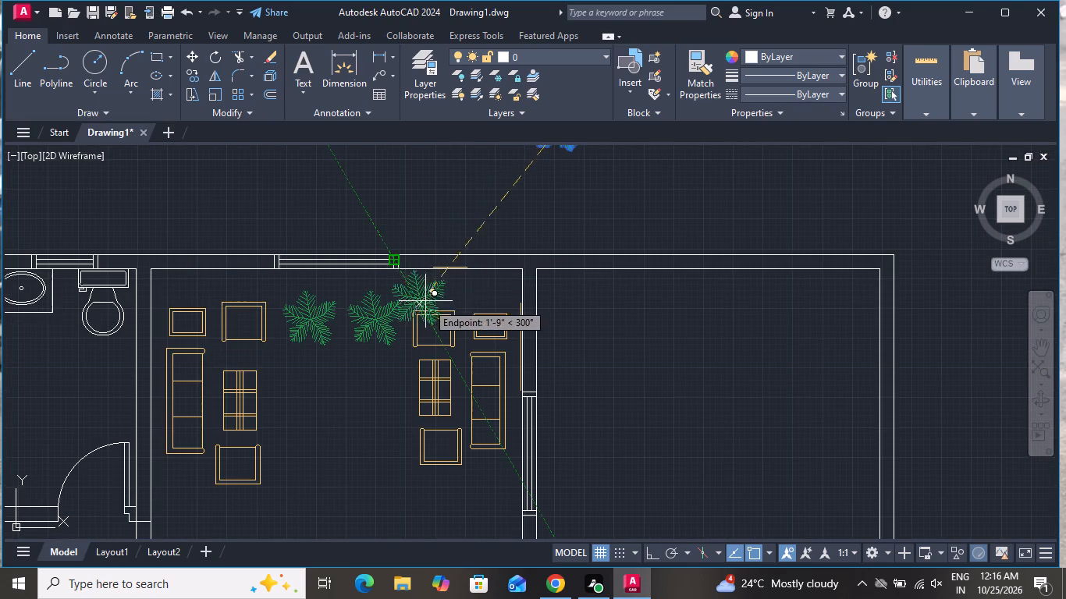
scroll(447, 317, down, 2)
right_click(562, 366)
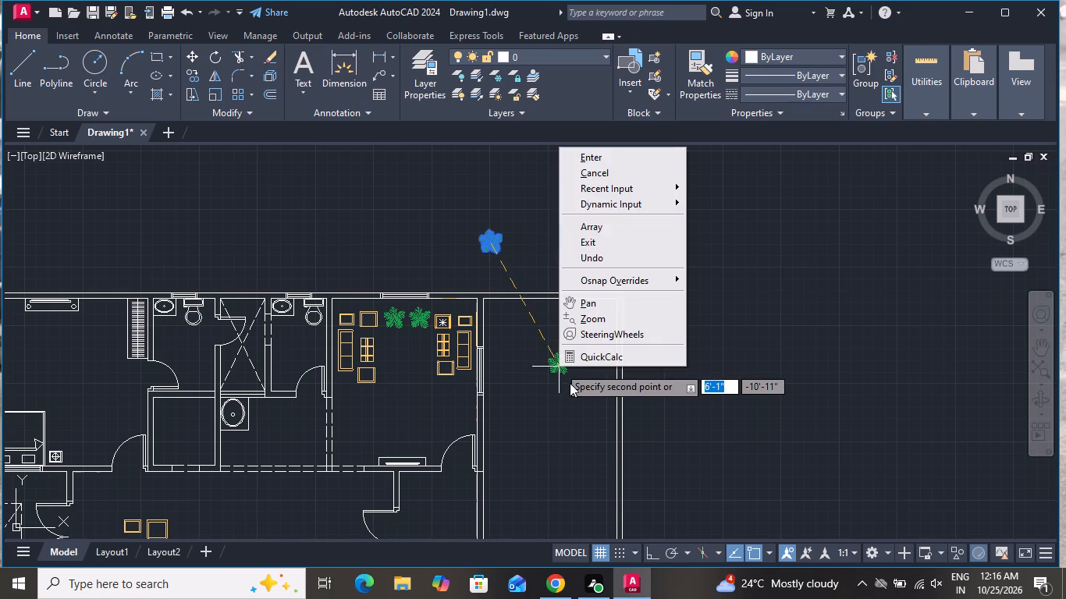
click(610, 174)
Set the current linetype to the dashed ACAD linetype.
click(780, 93)
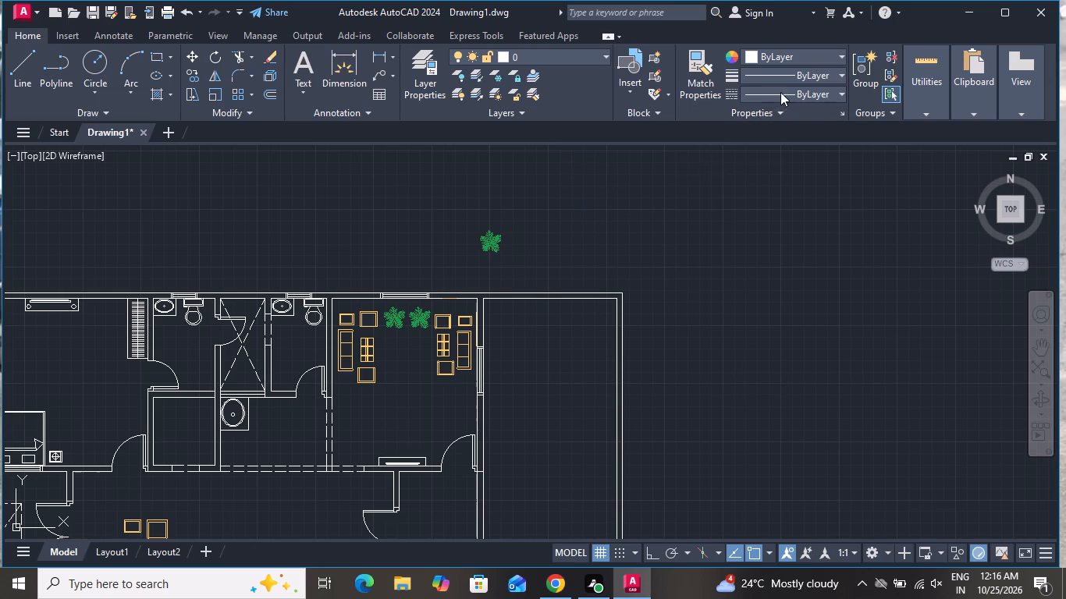
click(784, 149)
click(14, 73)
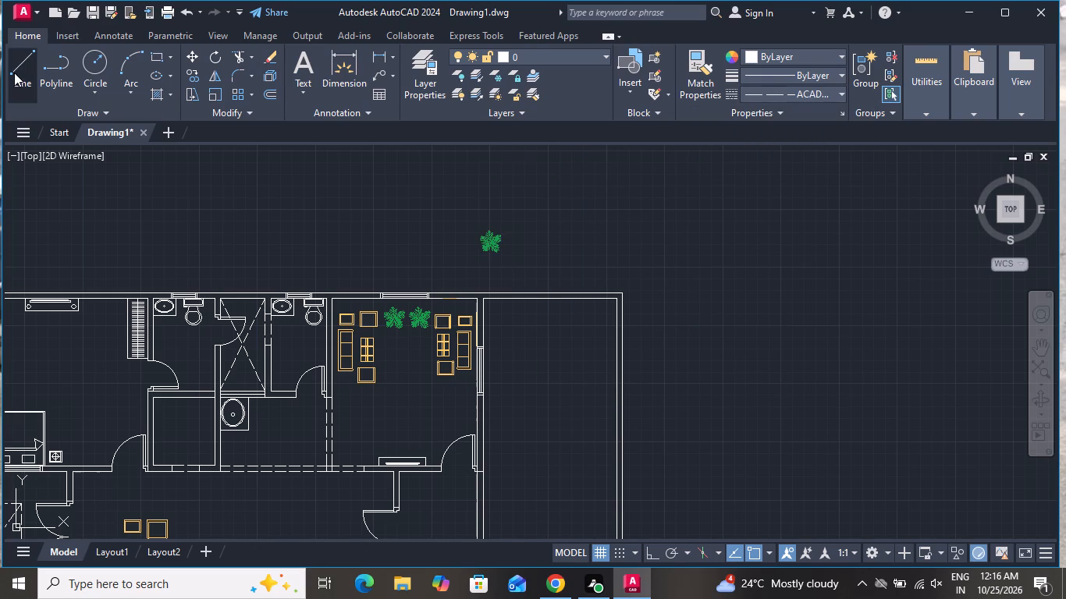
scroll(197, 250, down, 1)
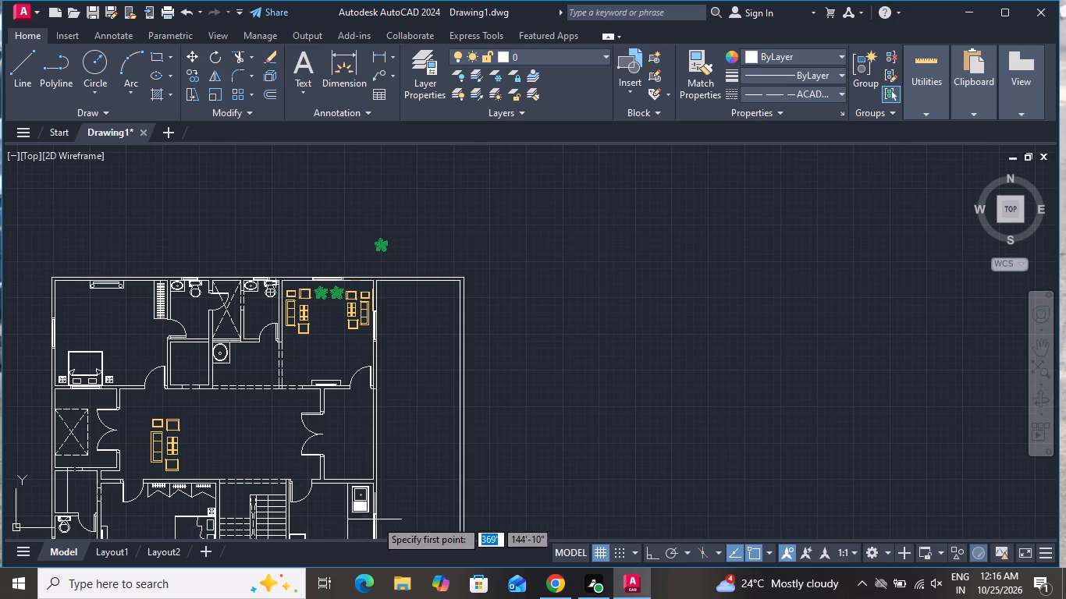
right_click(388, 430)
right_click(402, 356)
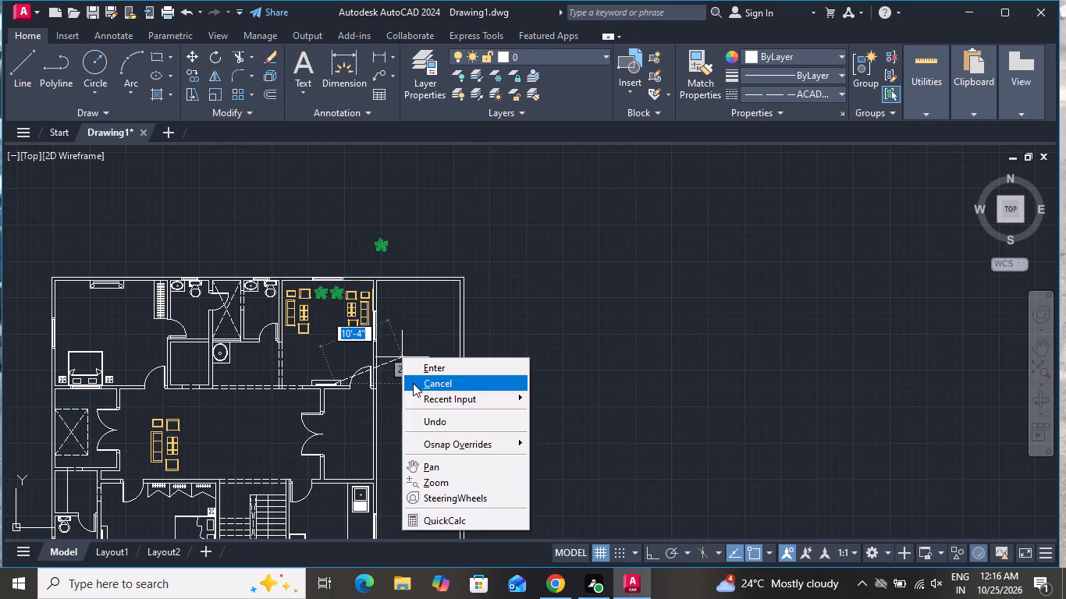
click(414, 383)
Draw a short line across the right-hand wall's thickness, in line with the upper face of the wall above the kitchen.
click(15, 69)
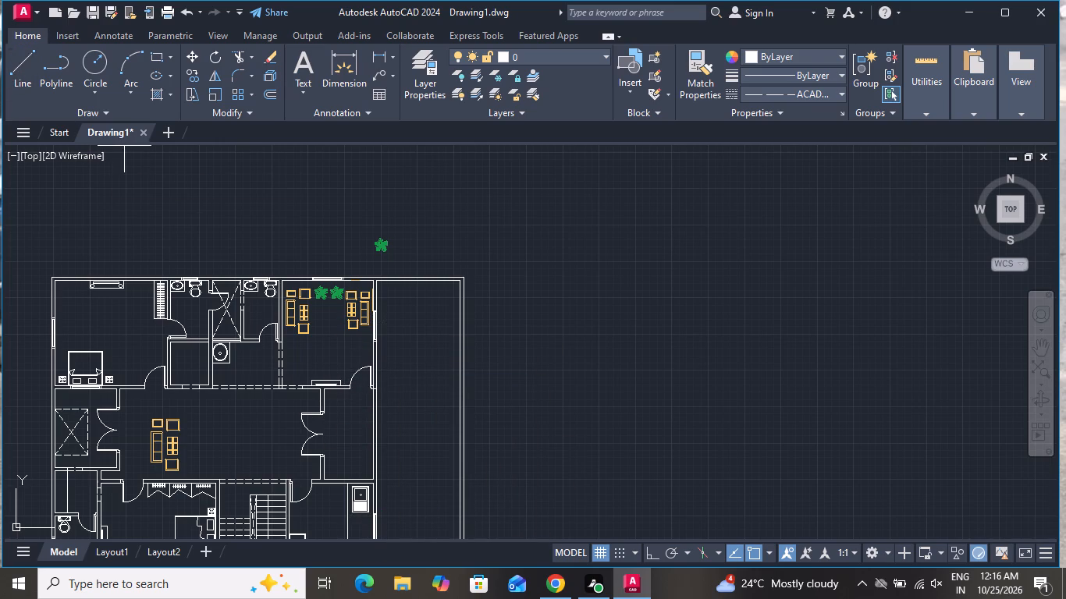
scroll(313, 410, down, 1)
scroll(327, 489, up, 2)
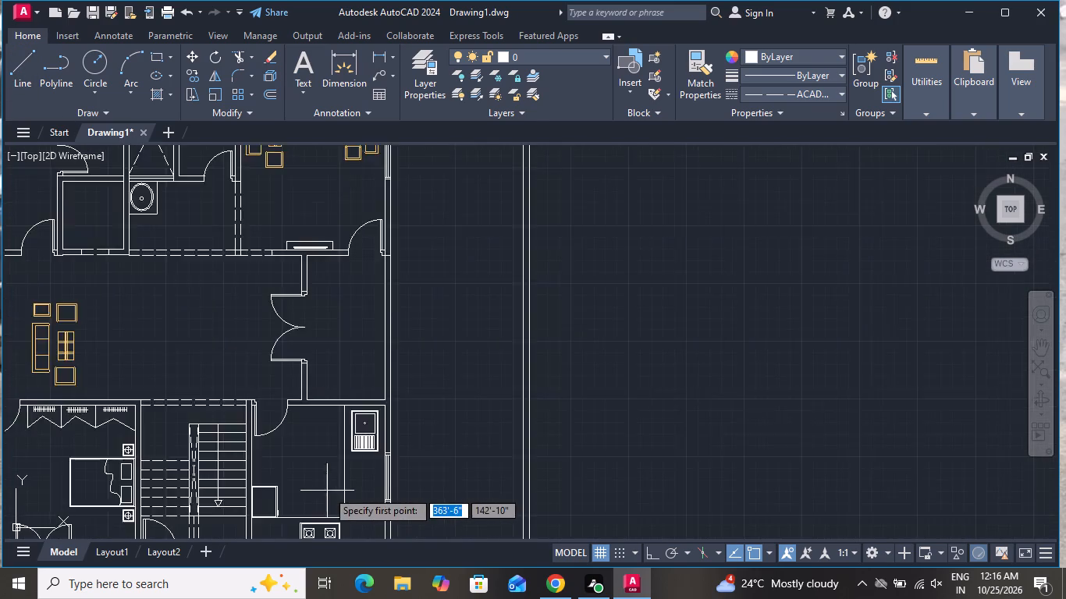
scroll(327, 491, up, 1)
scroll(421, 346, up, 2)
click(407, 348)
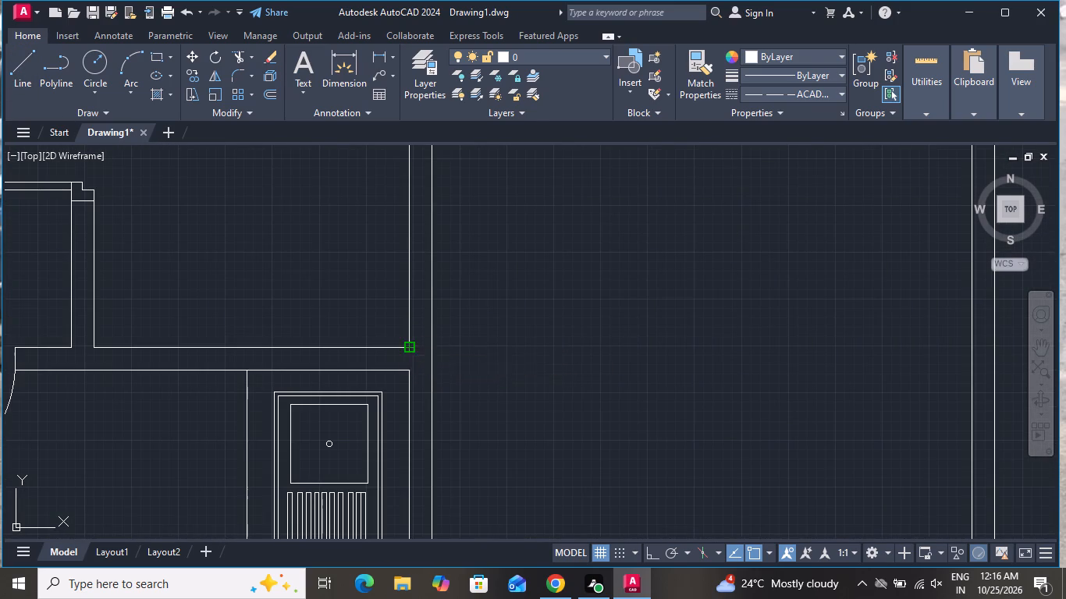
click(429, 347)
right_click(429, 349)
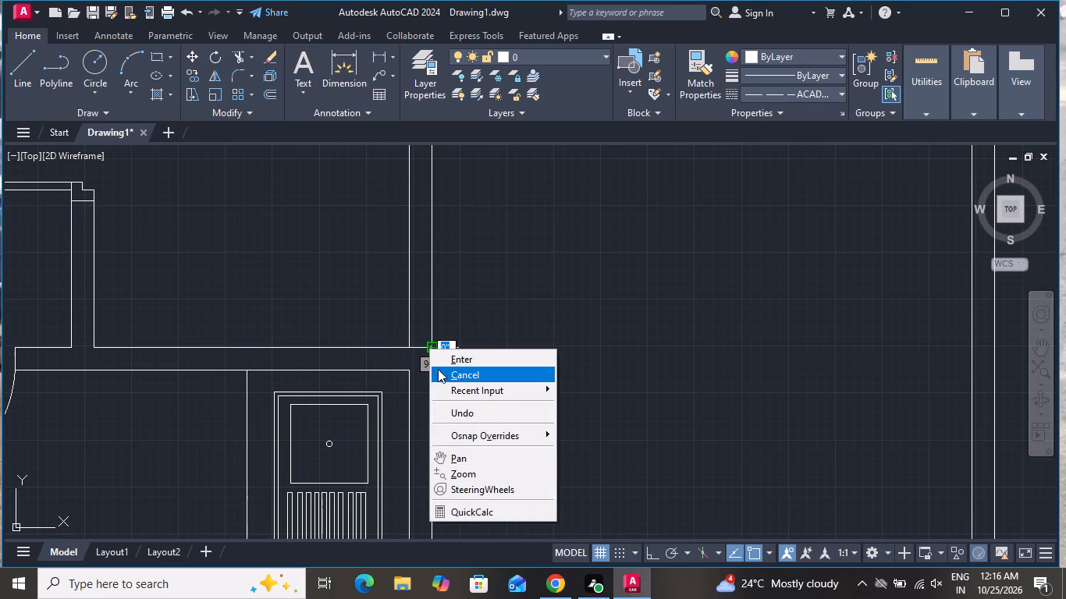
click(447, 370)
Trim away both lines of the right-hand wall between the kitchen and the upper-right room, beside the double door lobby.
click(242, 48)
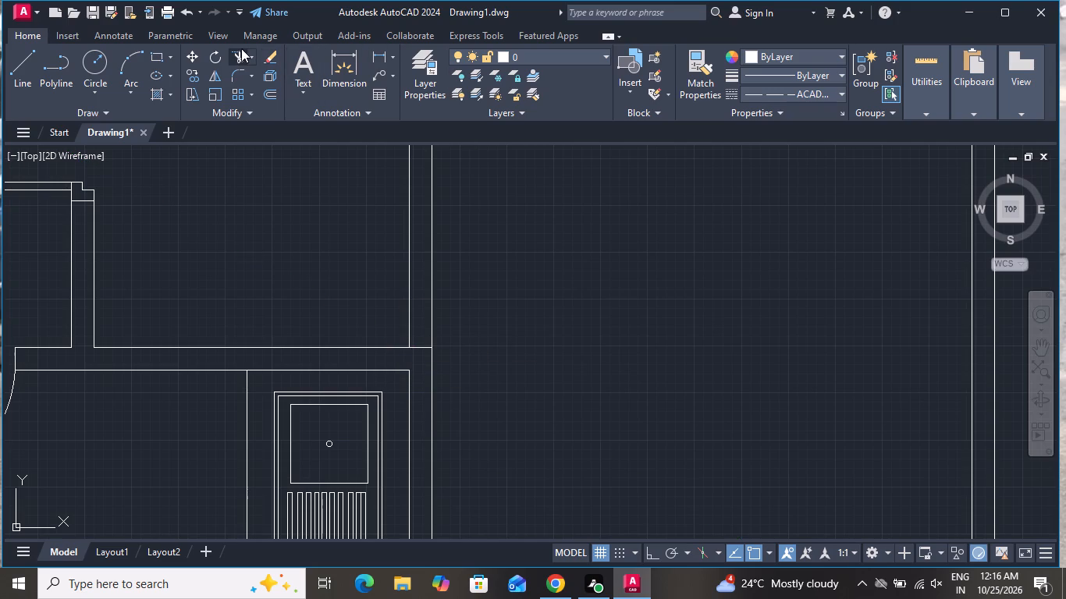
scroll(319, 310, down, 3)
click(339, 239)
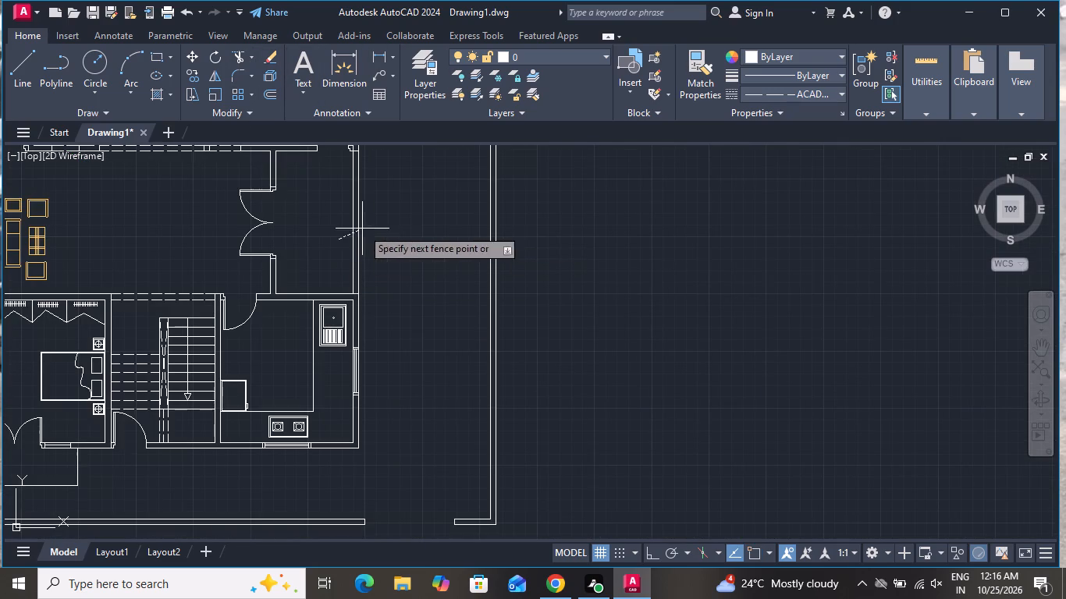
click(377, 216)
right_click(382, 232)
click(403, 257)
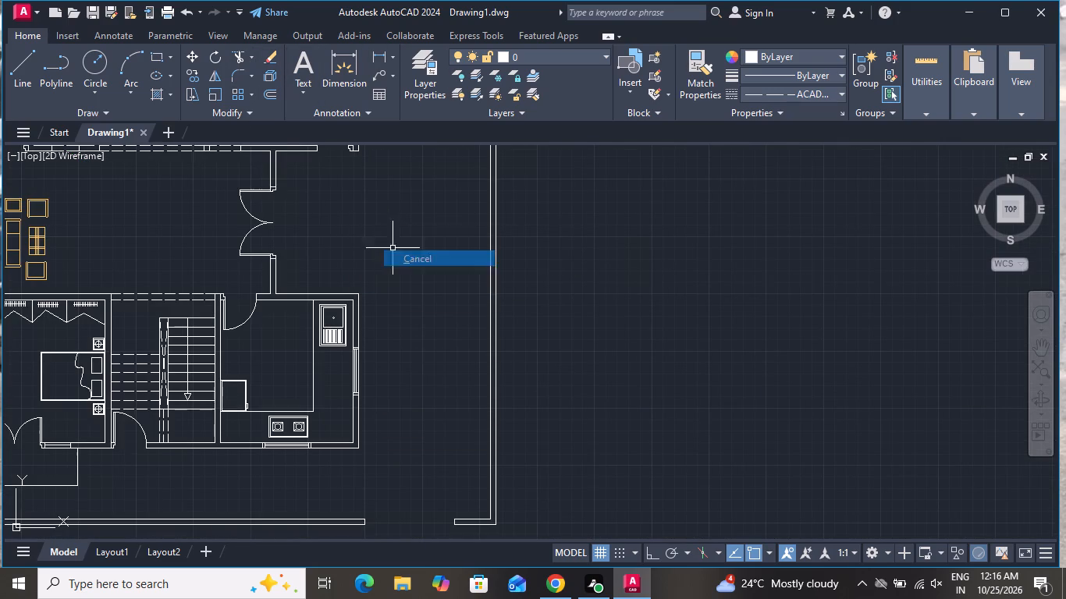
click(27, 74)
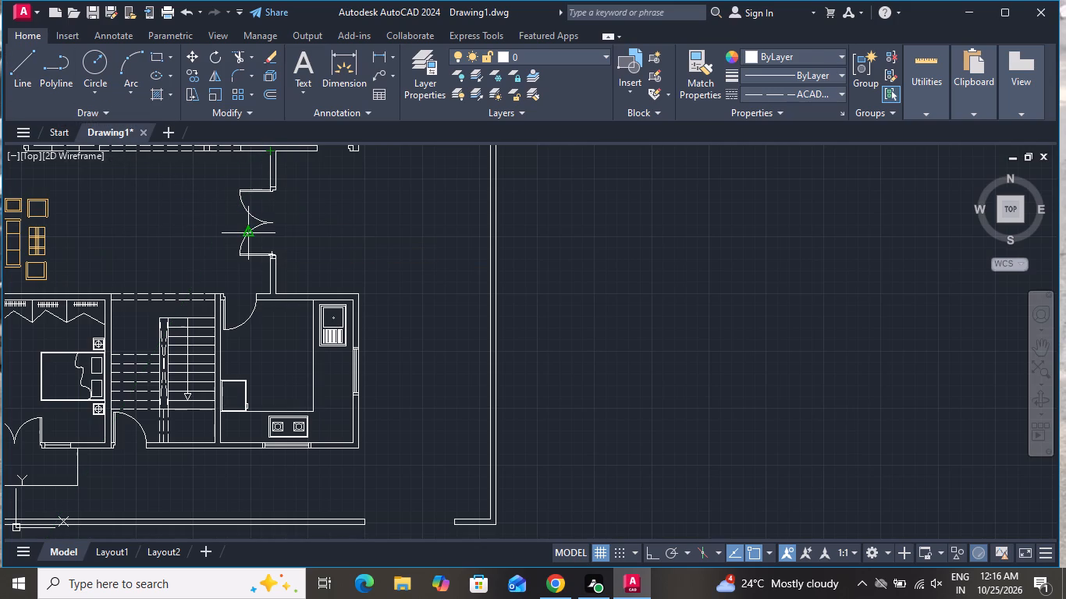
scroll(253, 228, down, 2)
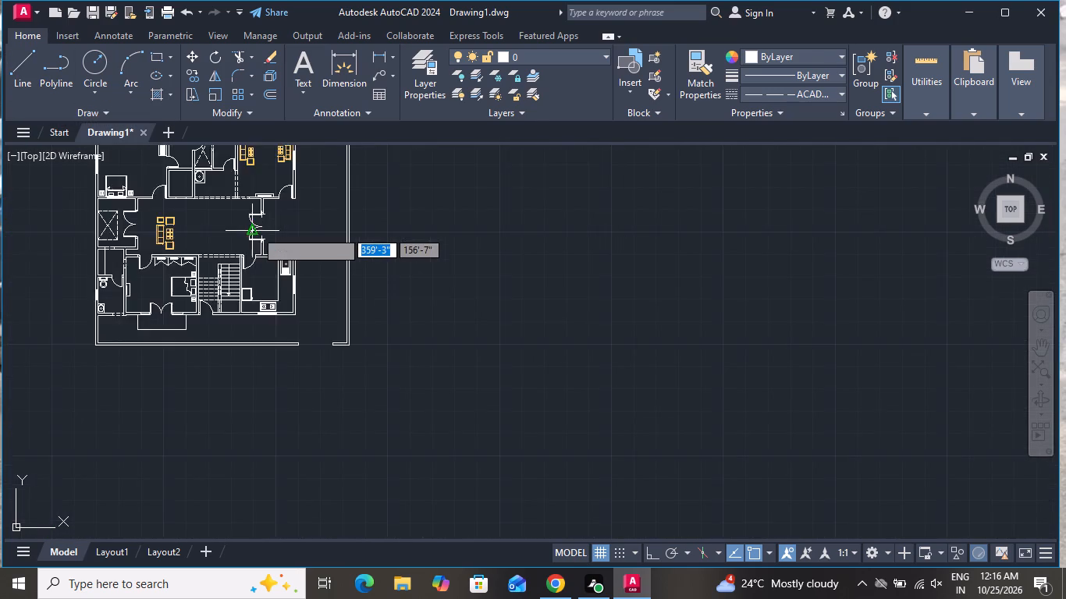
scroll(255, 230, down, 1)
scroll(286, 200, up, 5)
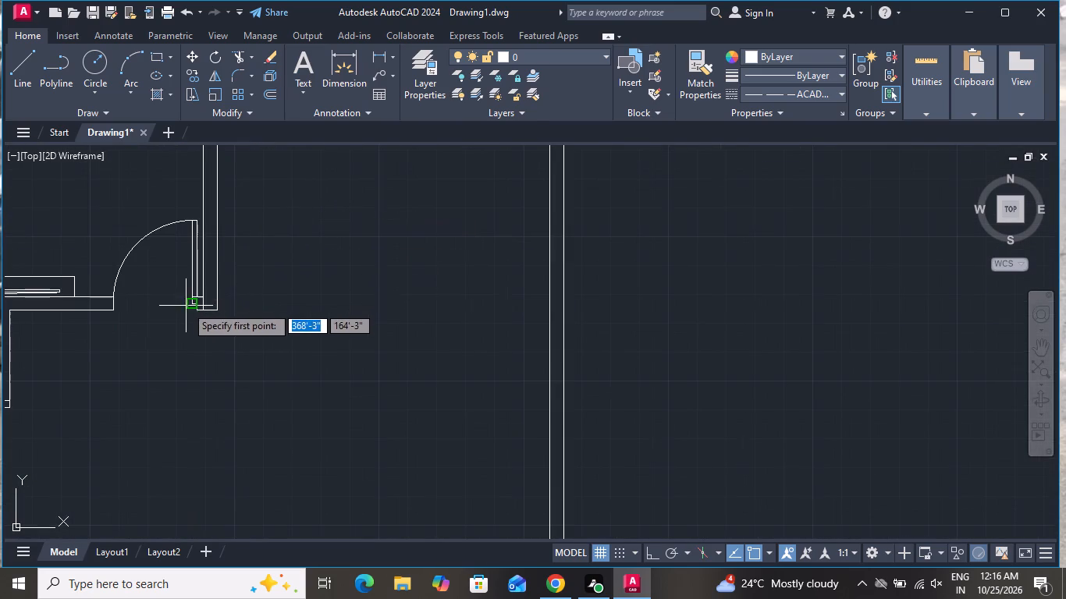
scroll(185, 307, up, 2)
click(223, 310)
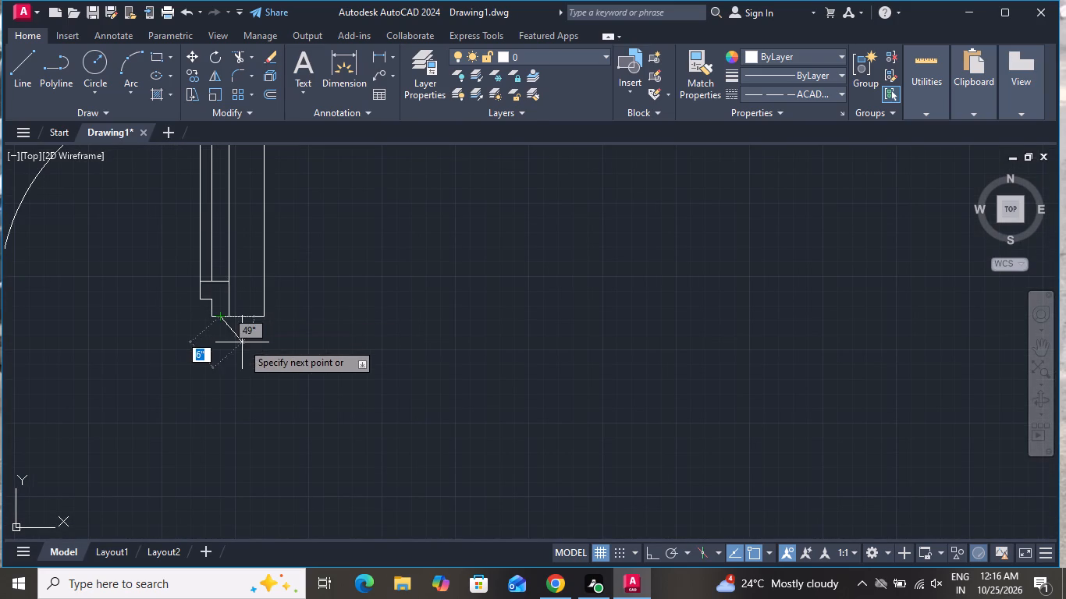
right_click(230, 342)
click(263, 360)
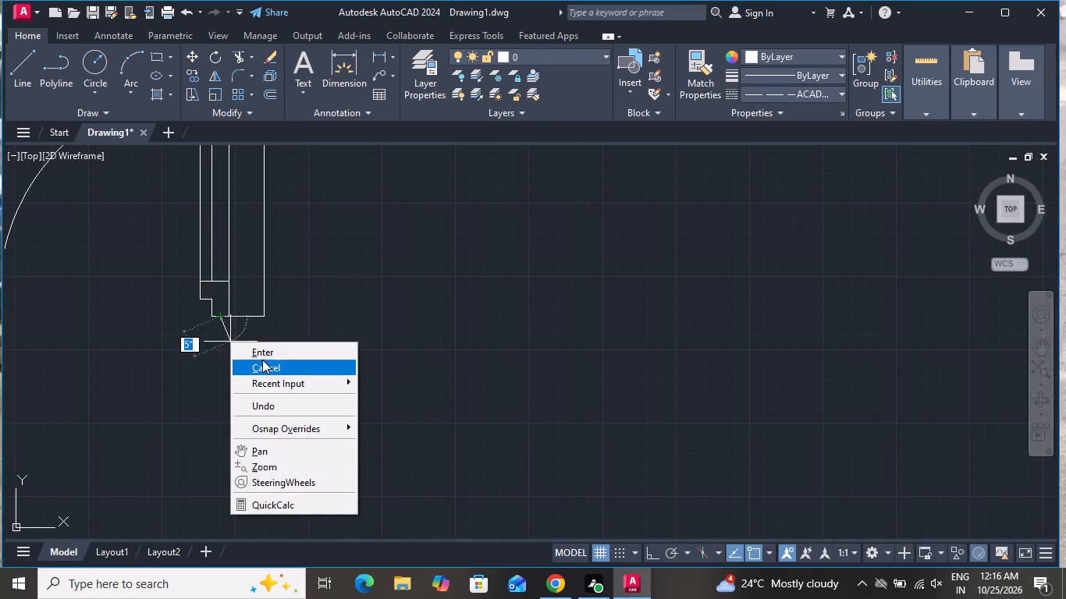
With Ortho on, draw a vertical dashed line along the right-hand wall's inner face, from the upper-right room's wall end to the kitchen wall's upper face.
click(23, 66)
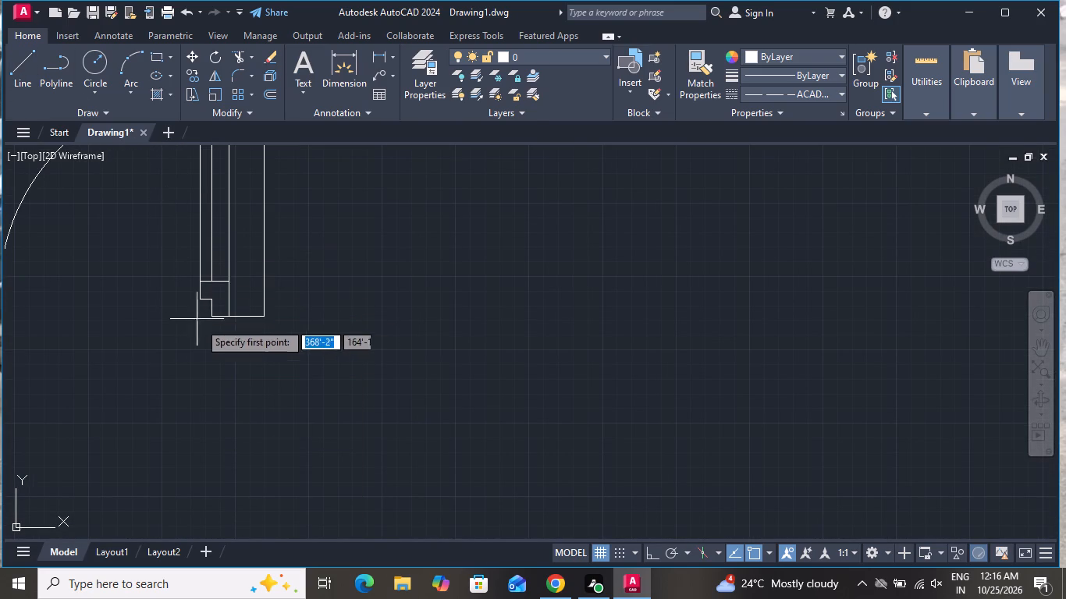
click(231, 311)
scroll(278, 249, down, 3)
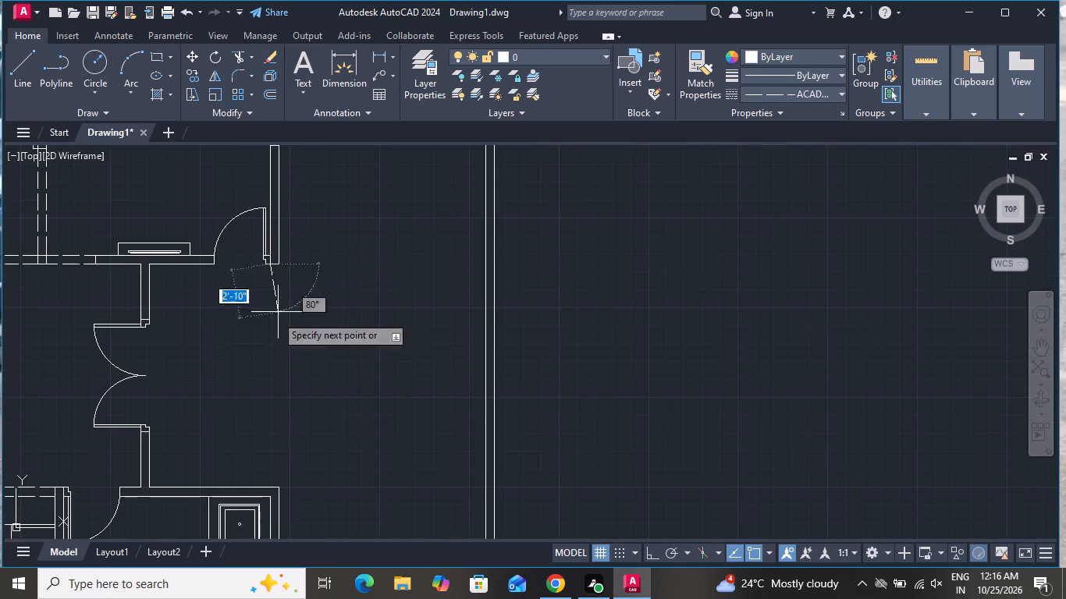
scroll(269, 471, up, 4)
scroll(270, 423, down, 3)
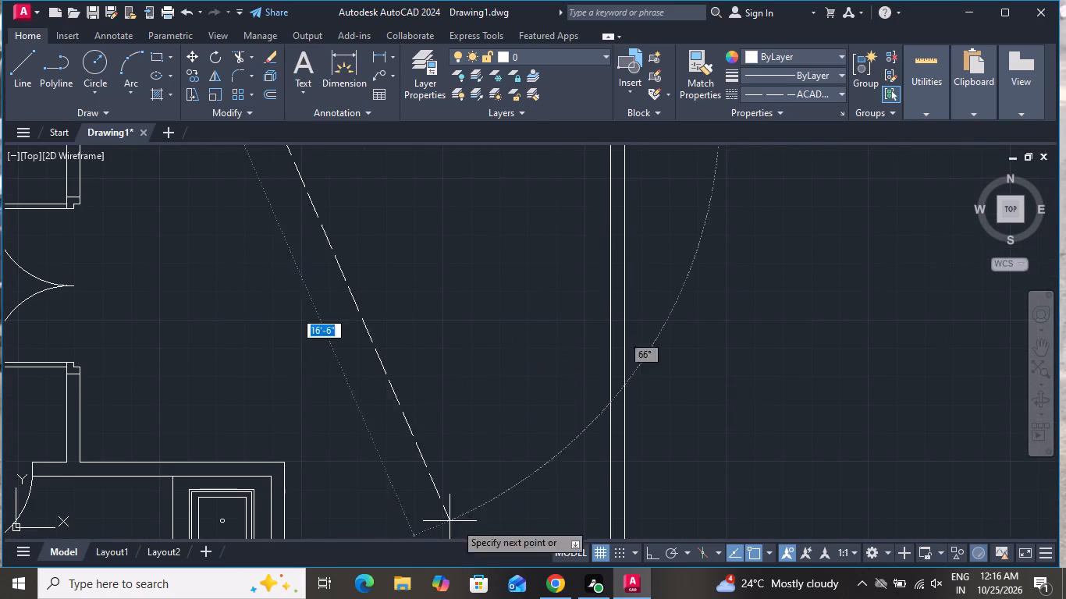
click(652, 556)
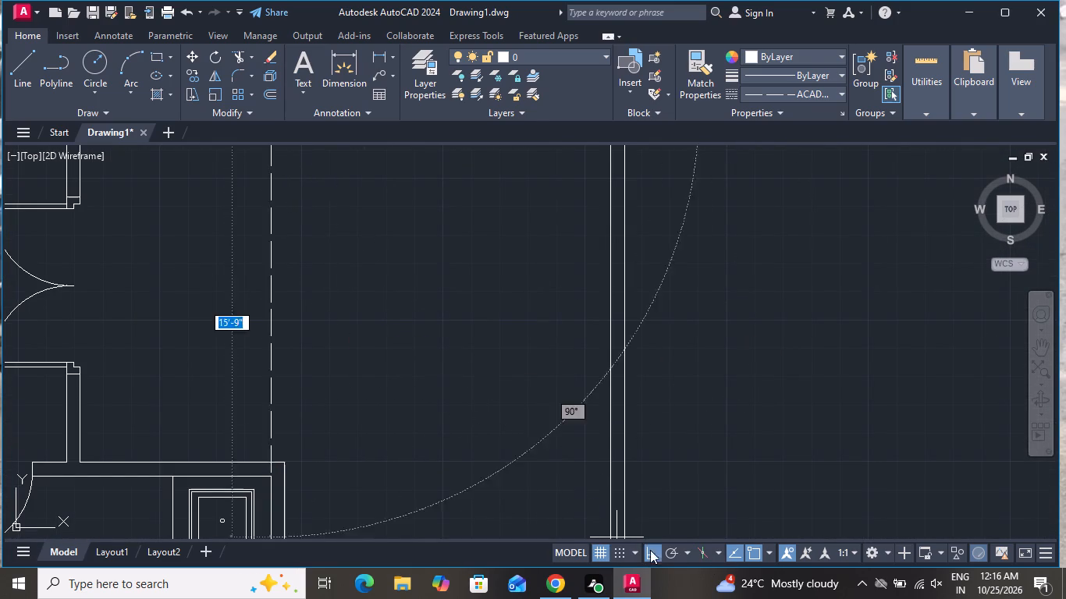
scroll(255, 452, up, 3)
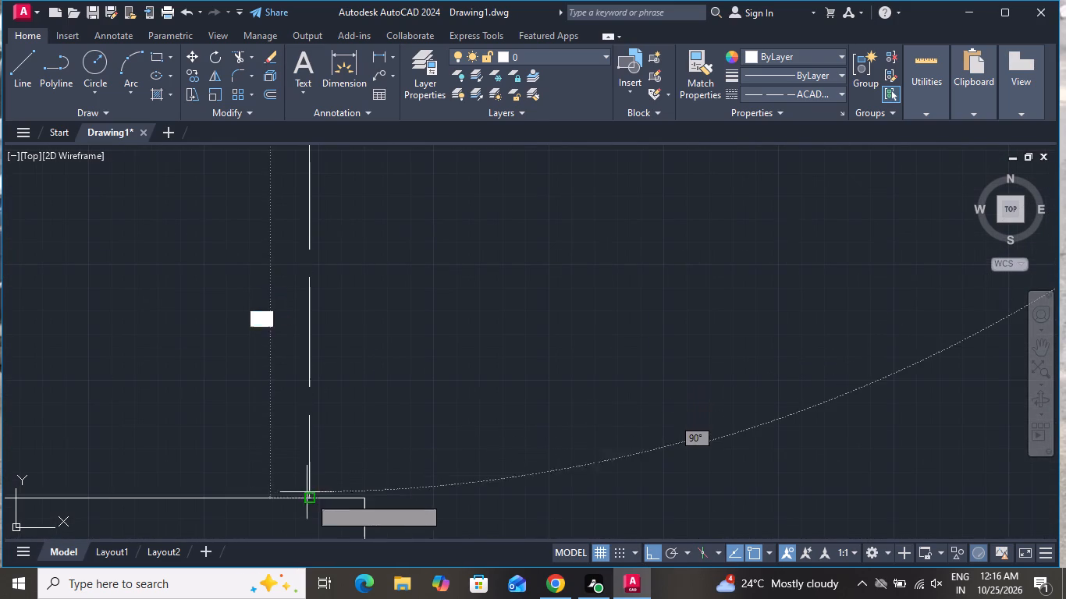
click(309, 502)
right_click(305, 498)
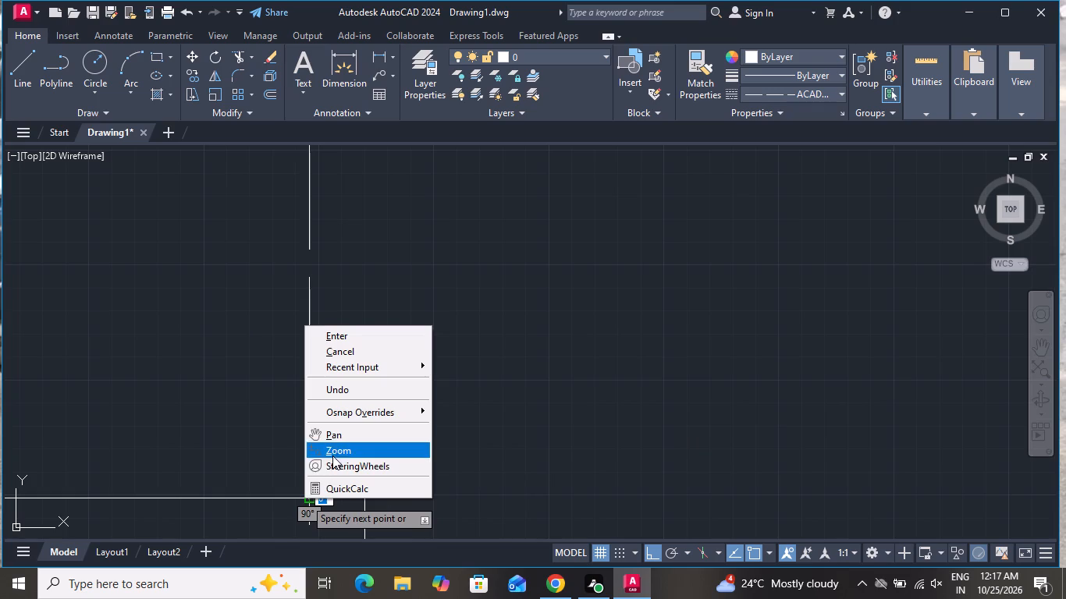
click(351, 342)
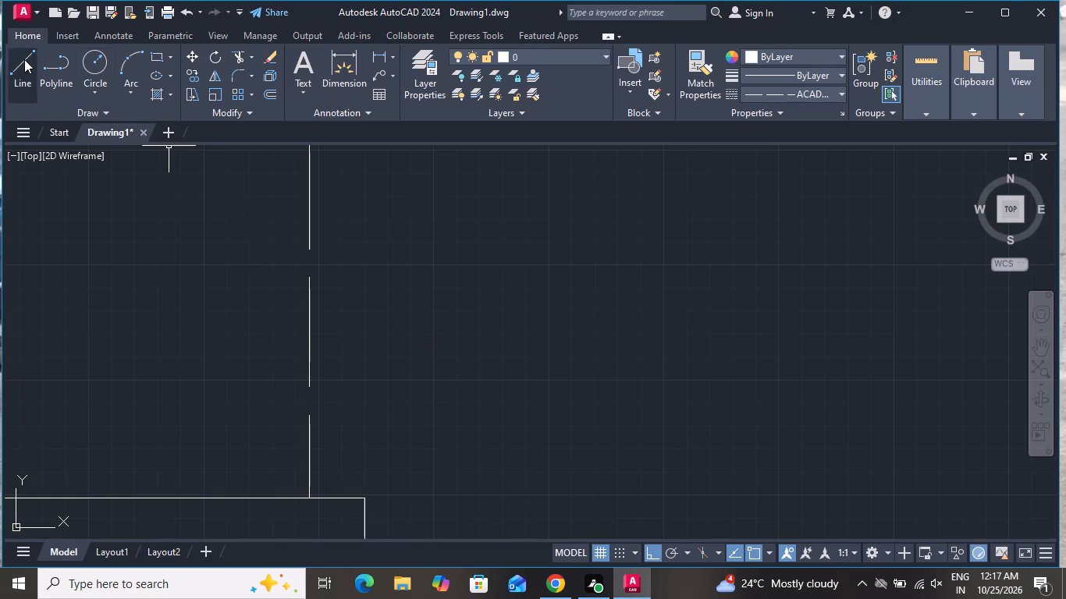
Draw a second vertical dashed line along the right-hand wall's outer face, from the upper-right room's wall end to the kitchen's outer corner.
click(24, 59)
scroll(158, 205, down, 1)
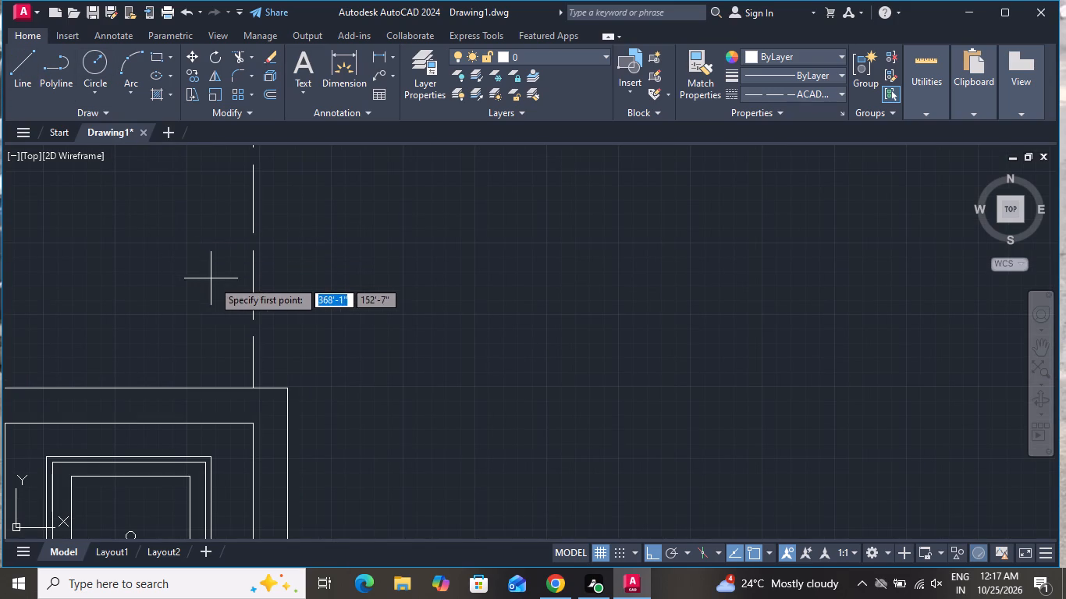
scroll(228, 307, down, 4)
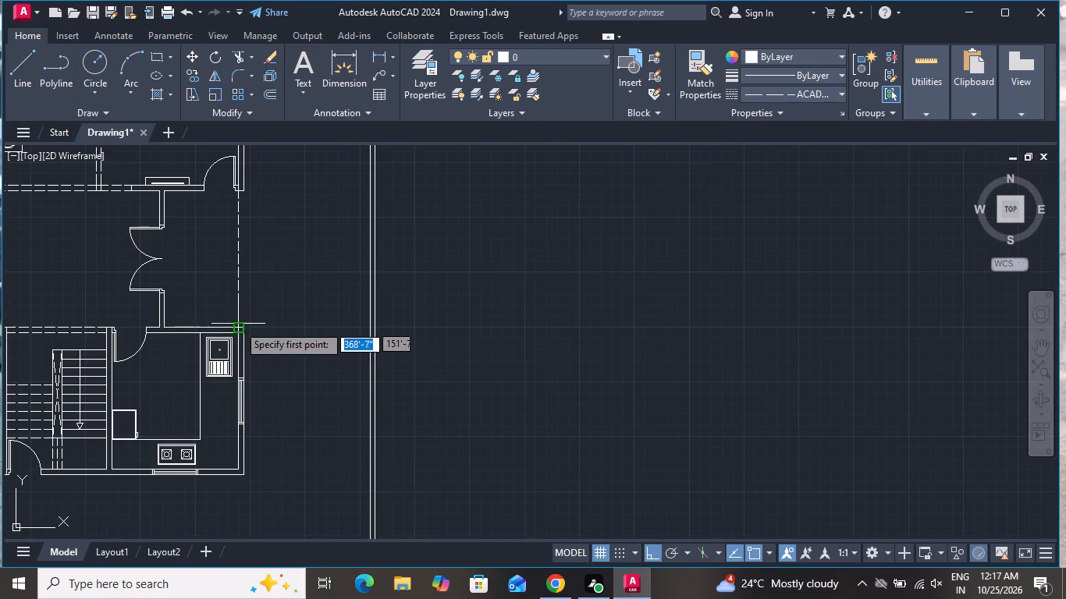
scroll(250, 188, up, 4)
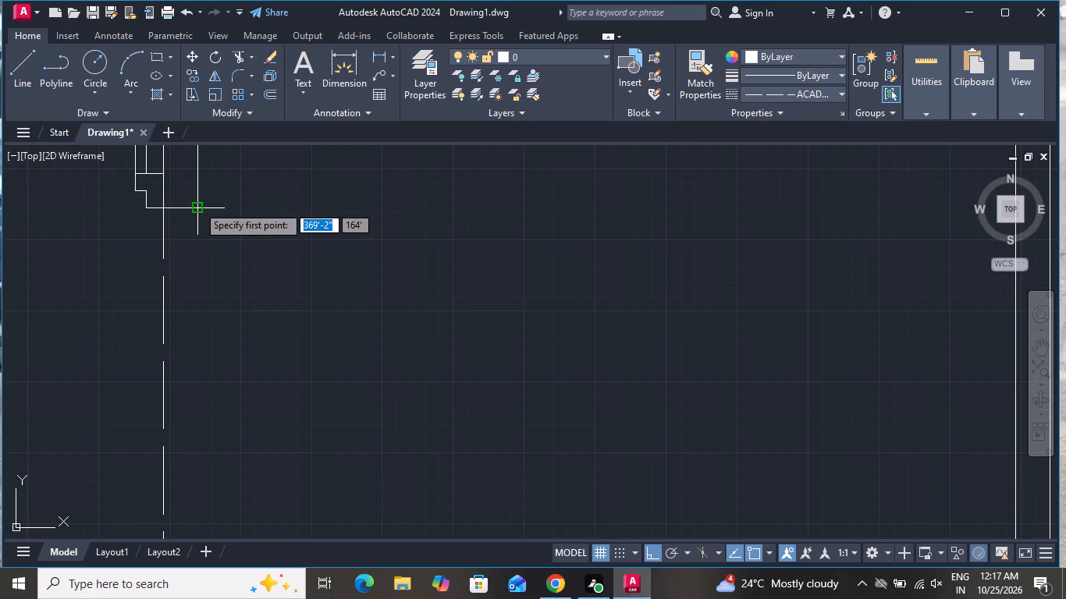
click(194, 206)
scroll(219, 261, down, 4)
scroll(207, 394, up, 5)
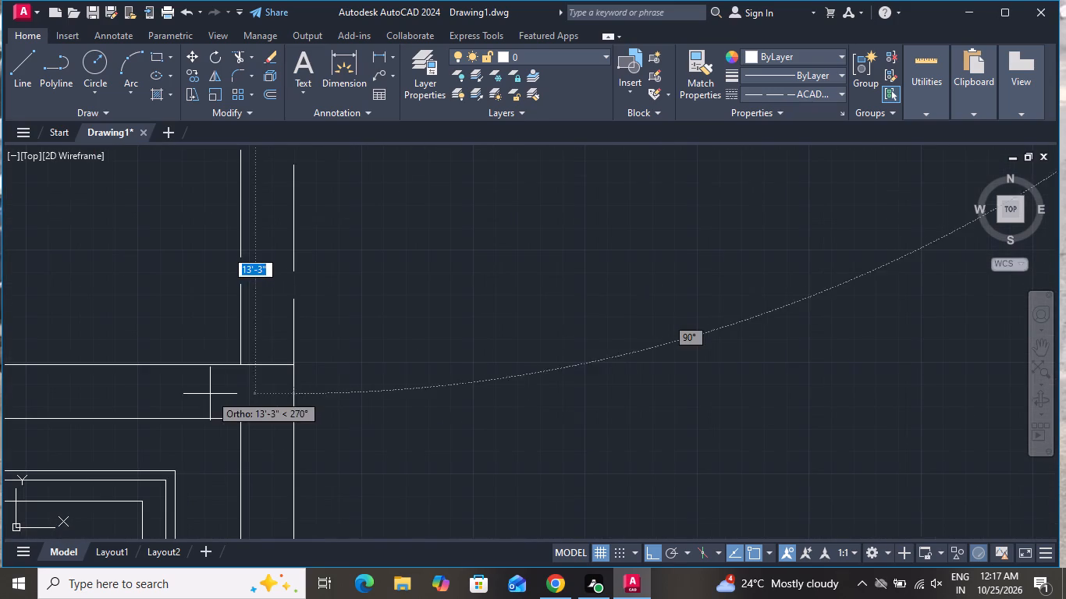
click(290, 363)
right_click(287, 362)
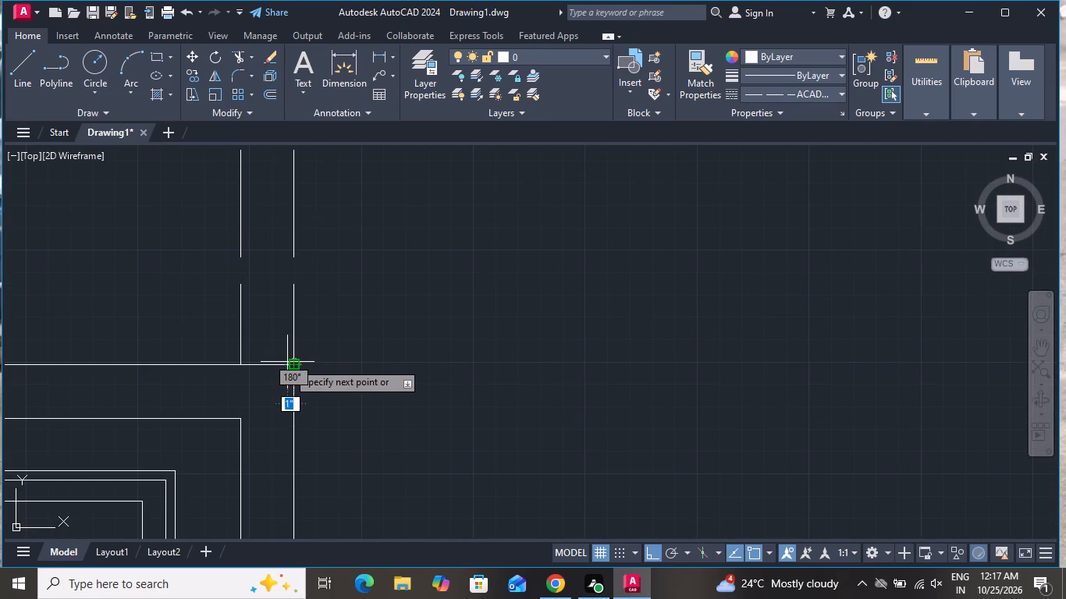
click(313, 387)
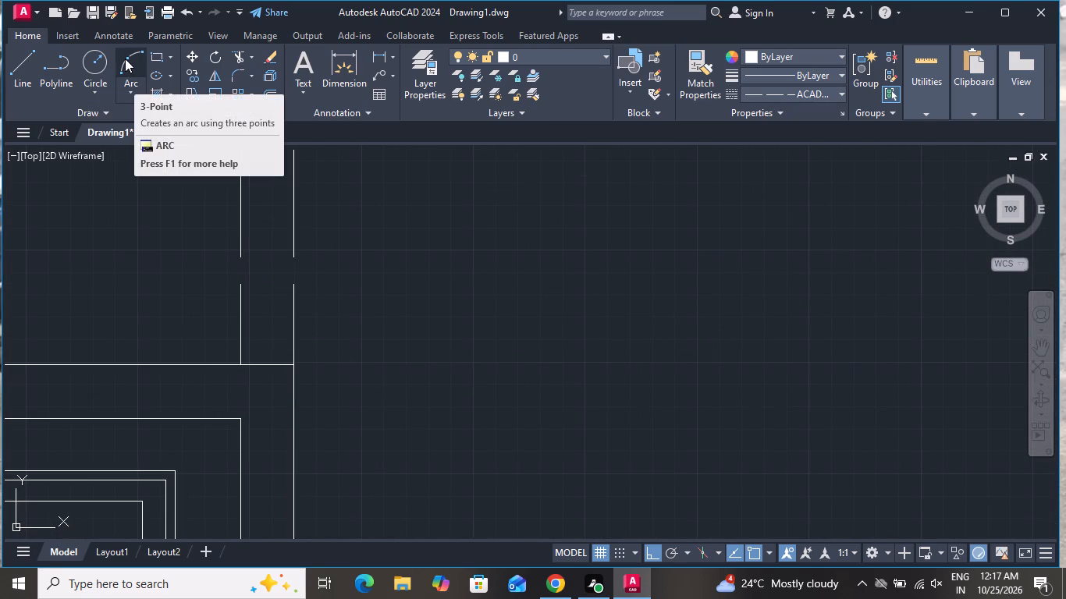
Draw a horizontal dashed line about 12' long from the right-hand wall to the boundary wall, level with the upper face of the upper-right room's door wall.
click(18, 66)
scroll(301, 368, down, 5)
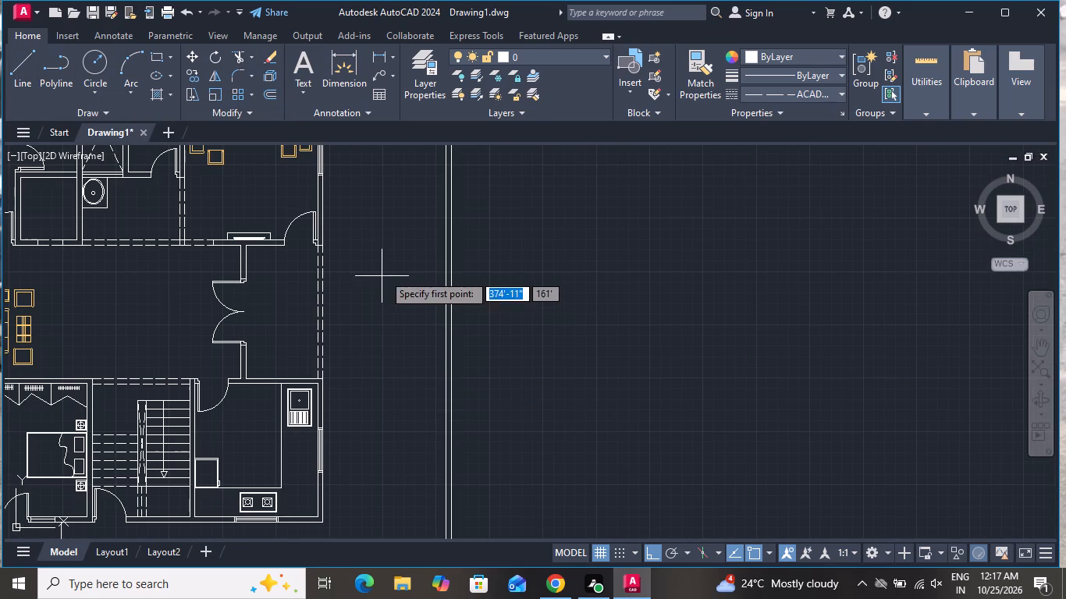
scroll(362, 206, up, 3)
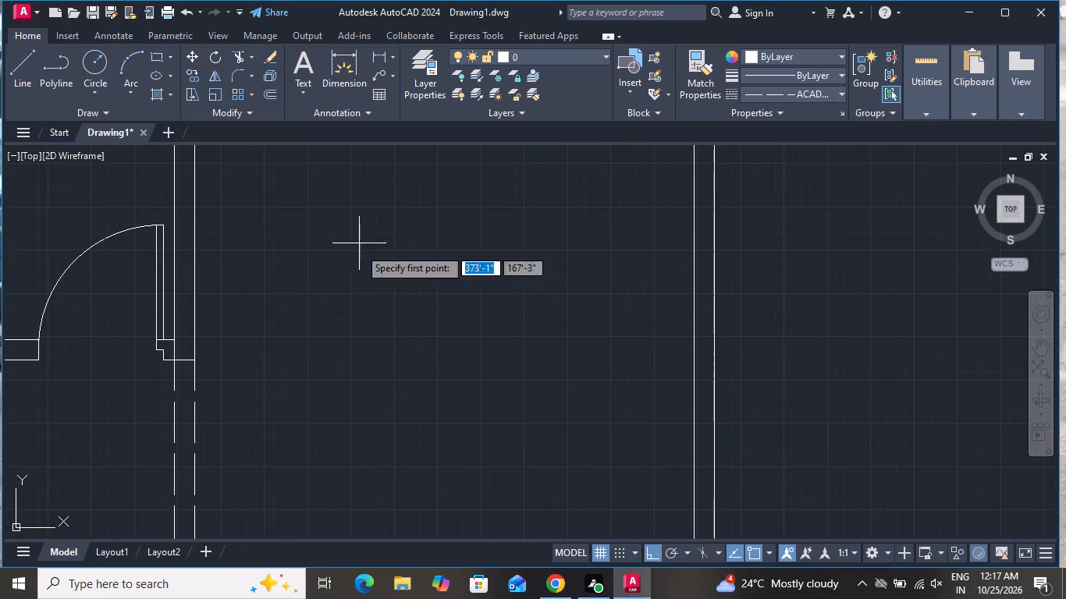
click(198, 345)
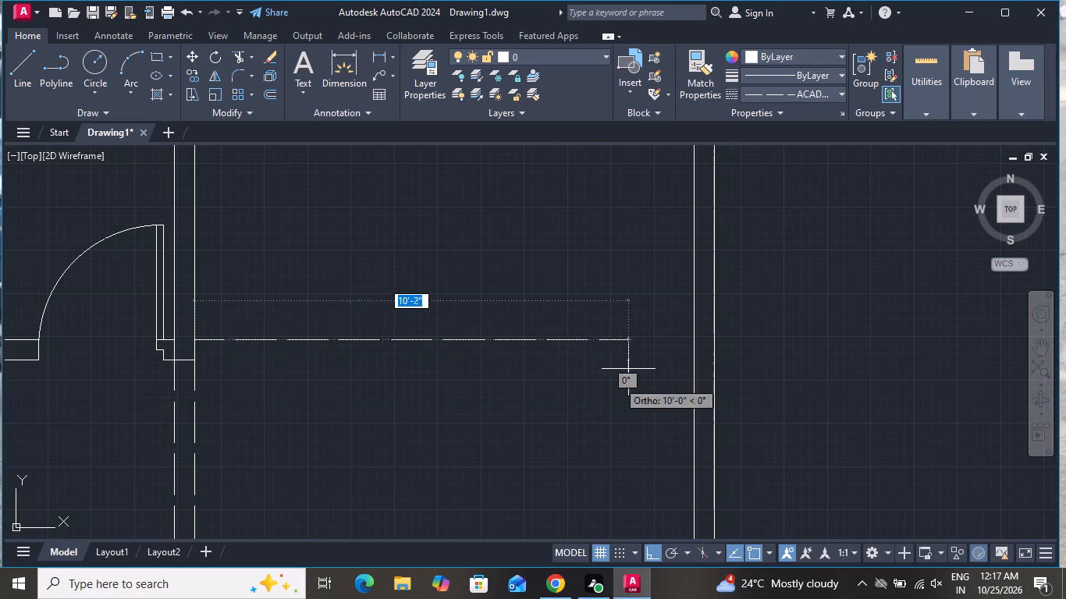
click(695, 336)
right_click(695, 338)
click(702, 363)
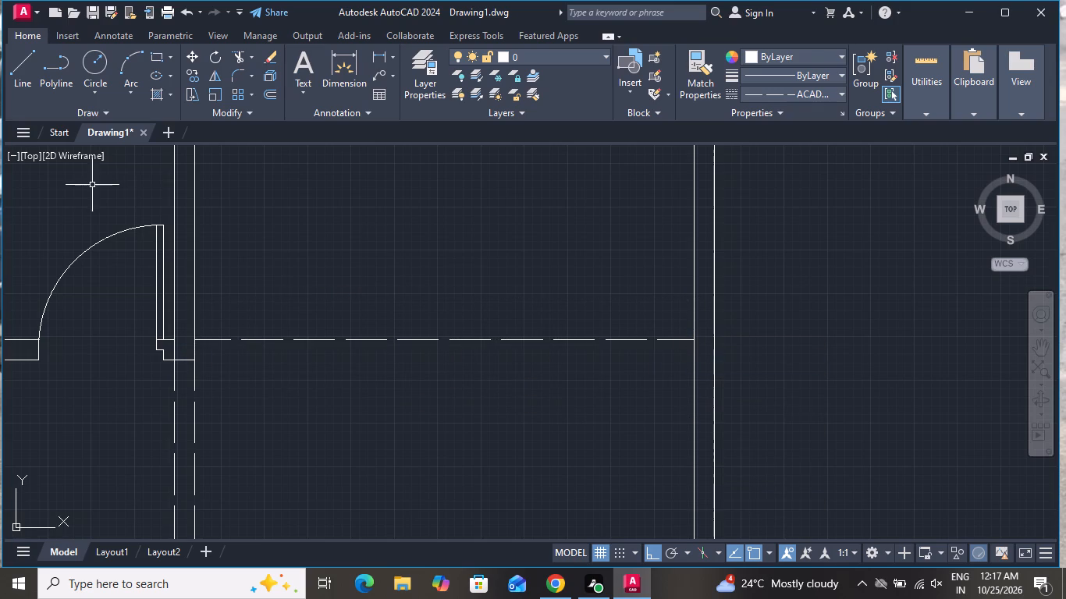
Draw a parallel dashed line from the outer lower corner of the upper-right room's wall across to the boundary wall's inner face.
click(24, 59)
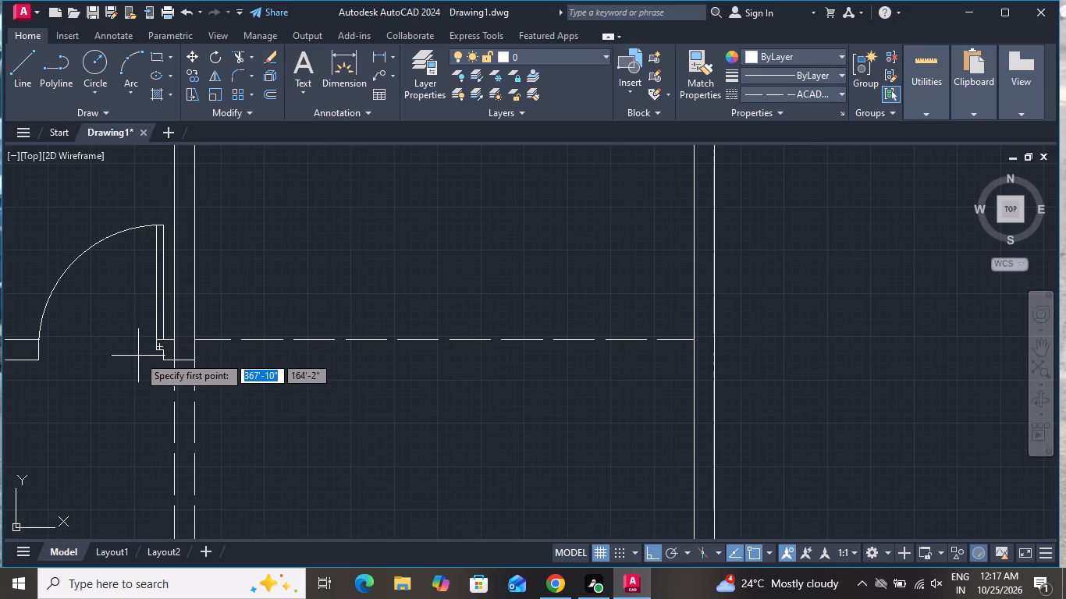
scroll(130, 358, up, 1)
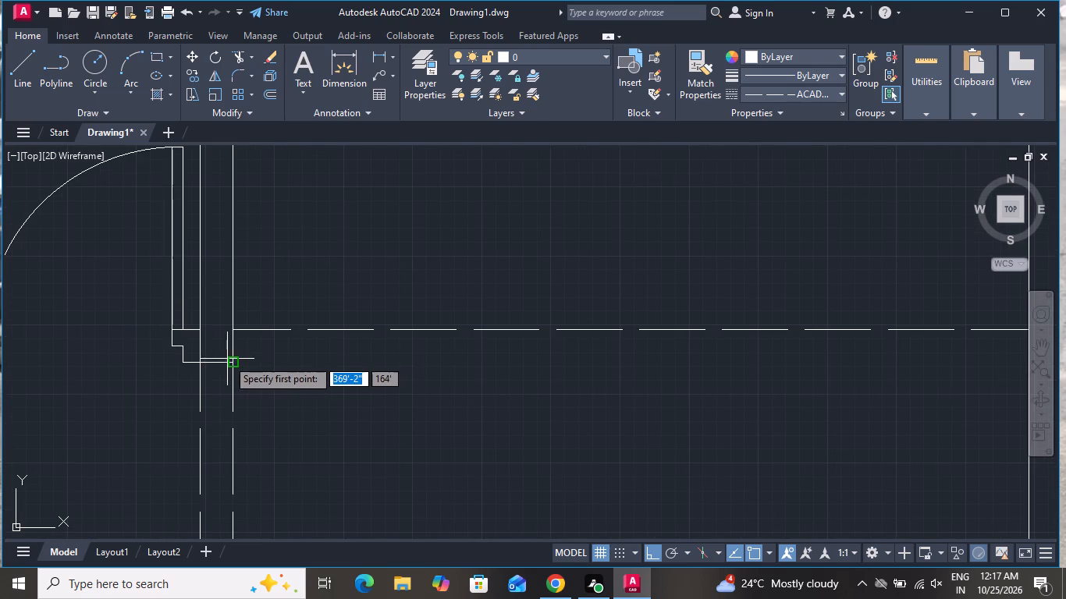
click(233, 364)
scroll(453, 406, down, 3)
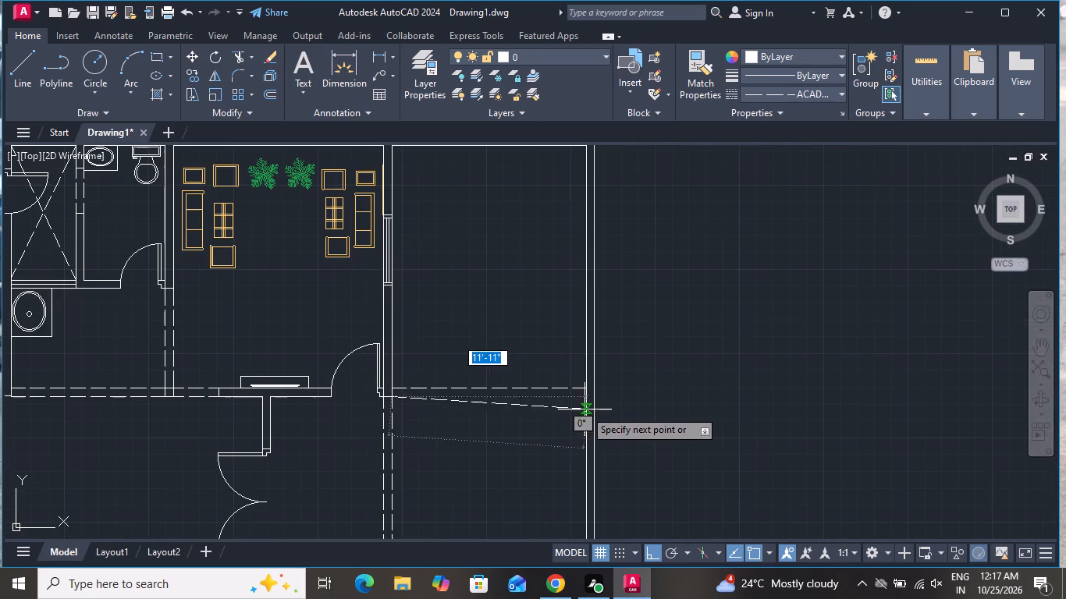
scroll(585, 409, up, 4)
click(585, 330)
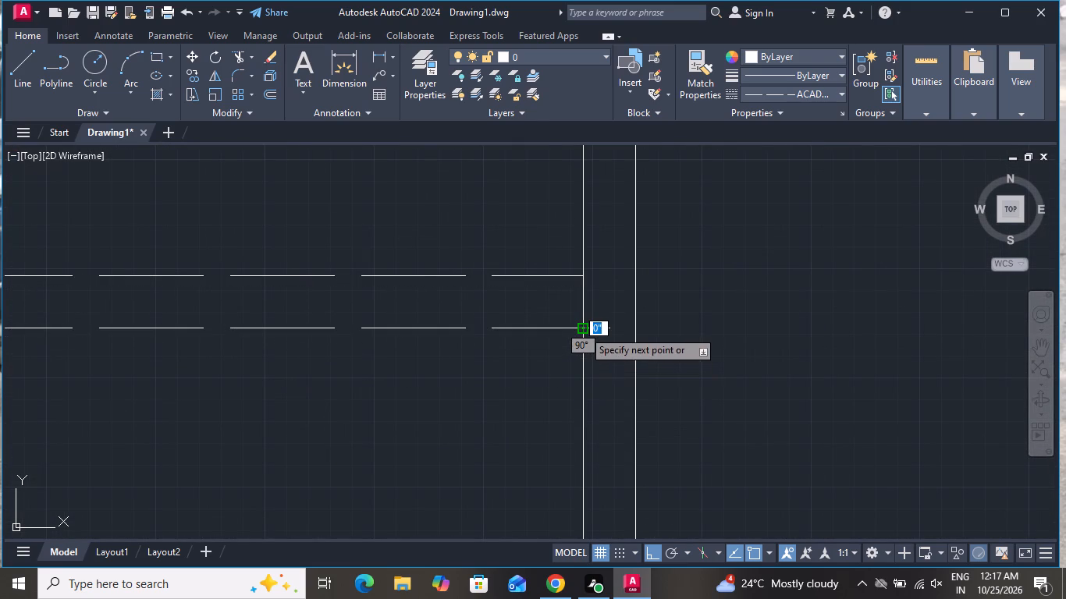
right_click(583, 330)
click(595, 357)
Draw a wavy dashed spline from the kitchen's lower outer wall near its corner, dipping above the gate opening, to the right-hand boundary wall's inner face.
scroll(535, 366, down, 2)
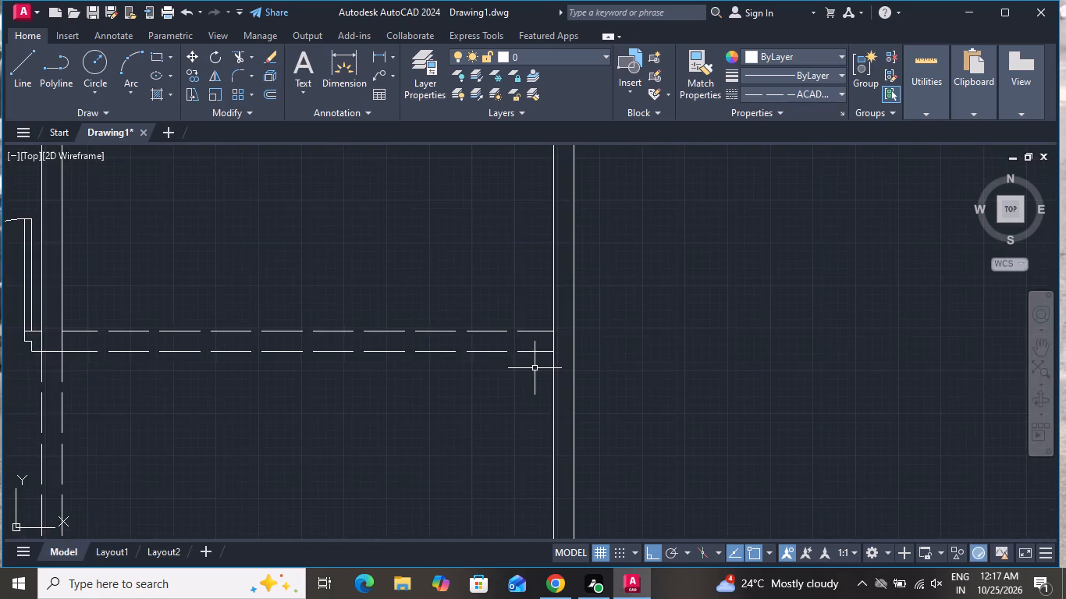
scroll(535, 370, down, 4)
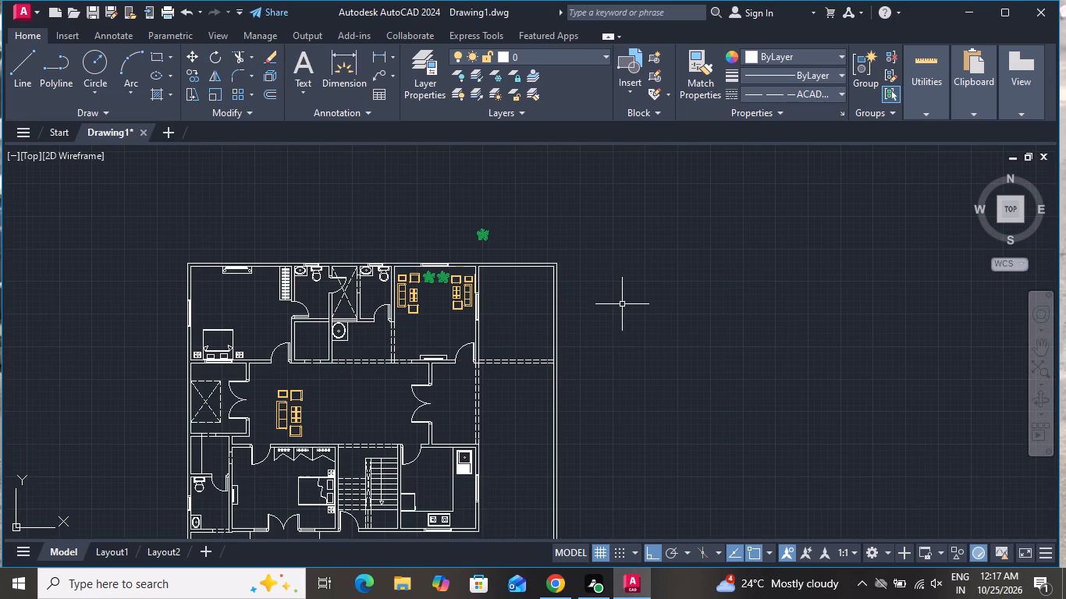
scroll(613, 274, down, 2)
scroll(581, 391, up, 2)
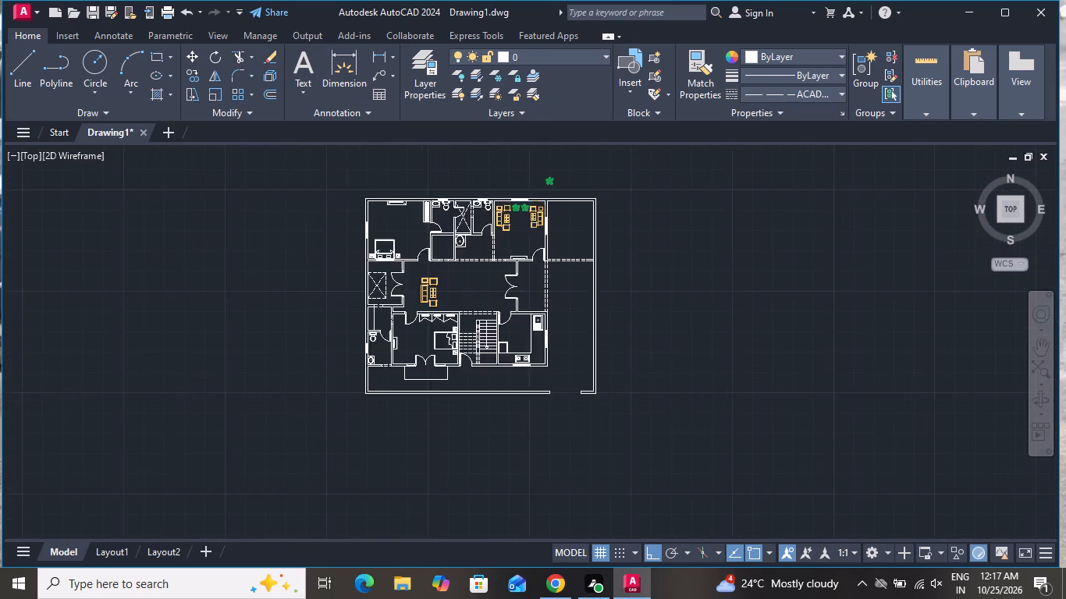
scroll(581, 391, up, 1)
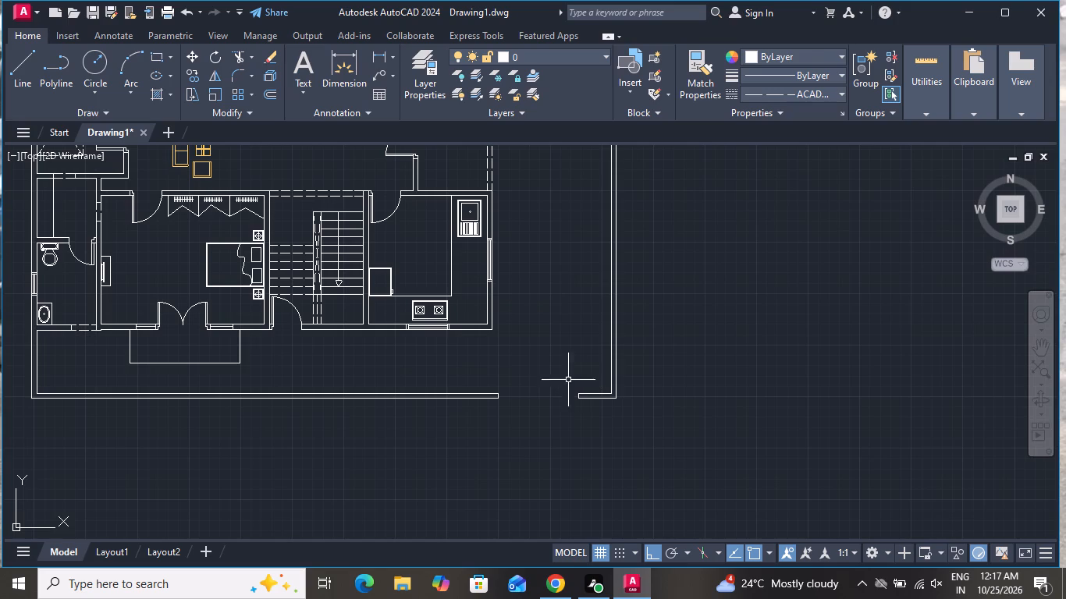
key(s)
text(pl)
key(space)
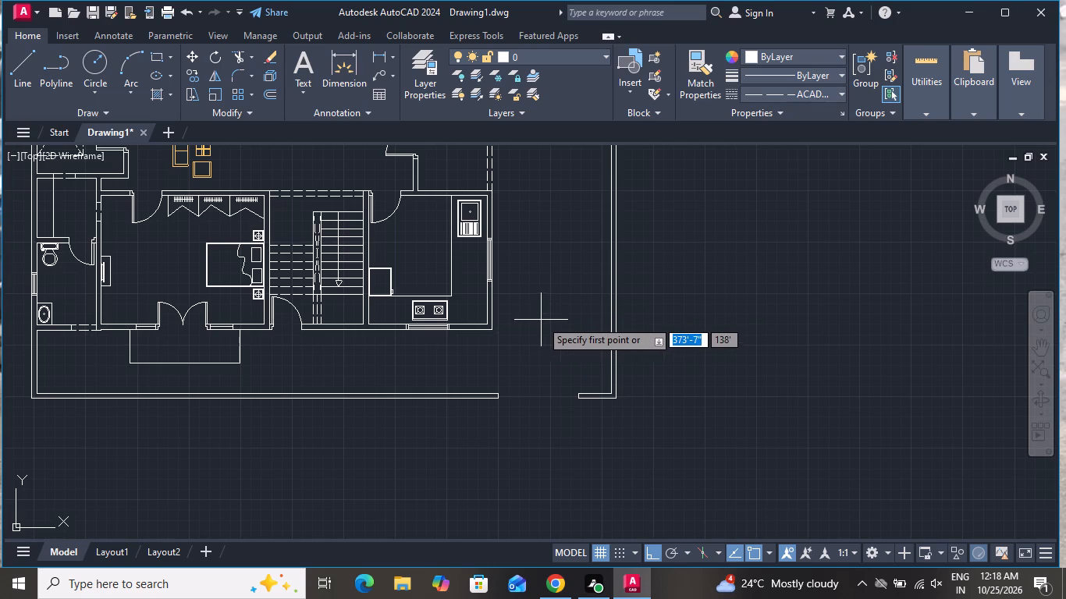
scroll(590, 327, up, 1)
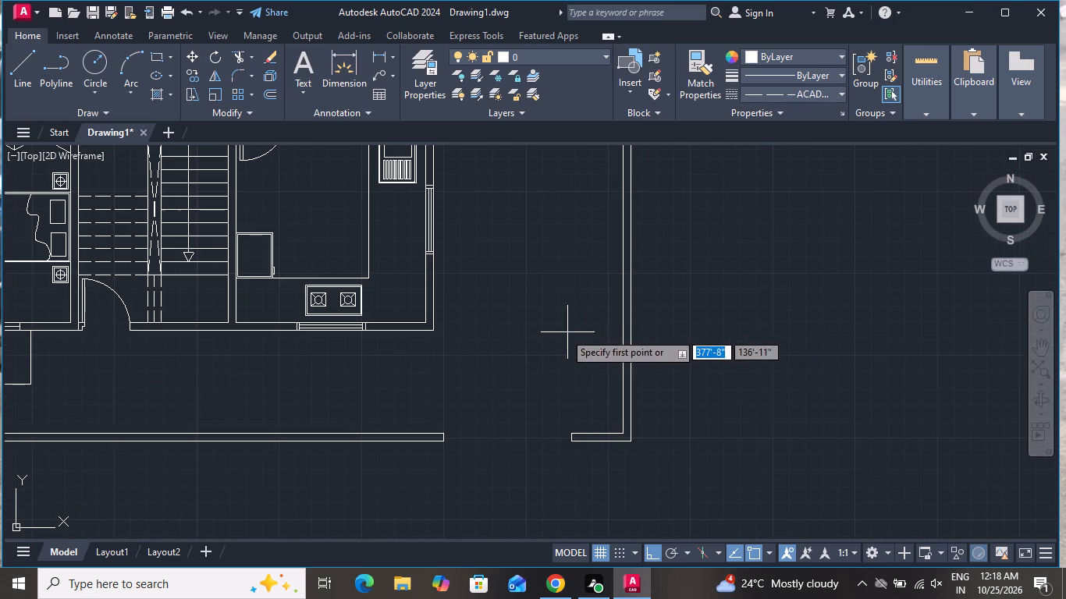
scroll(528, 339, up, 2)
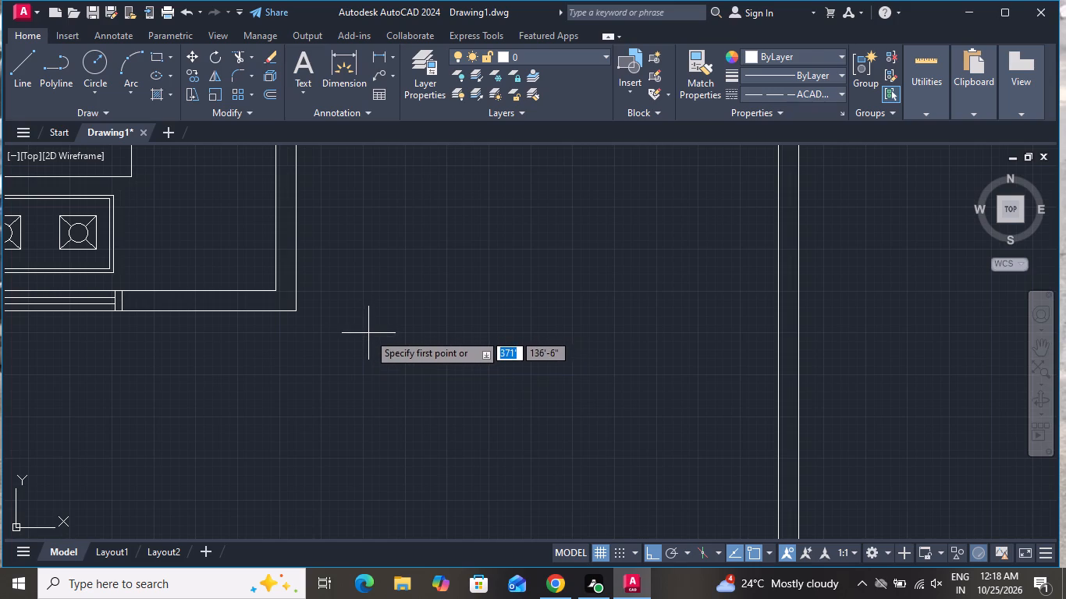
scroll(336, 381, up, 2)
scroll(264, 330, down, 2)
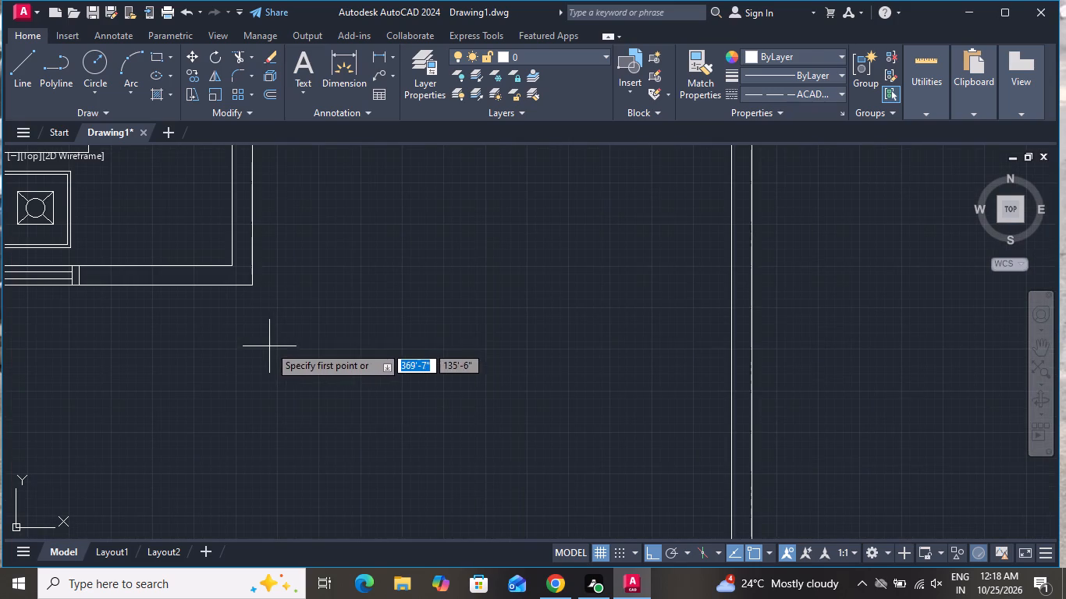
scroll(248, 295, up, 1)
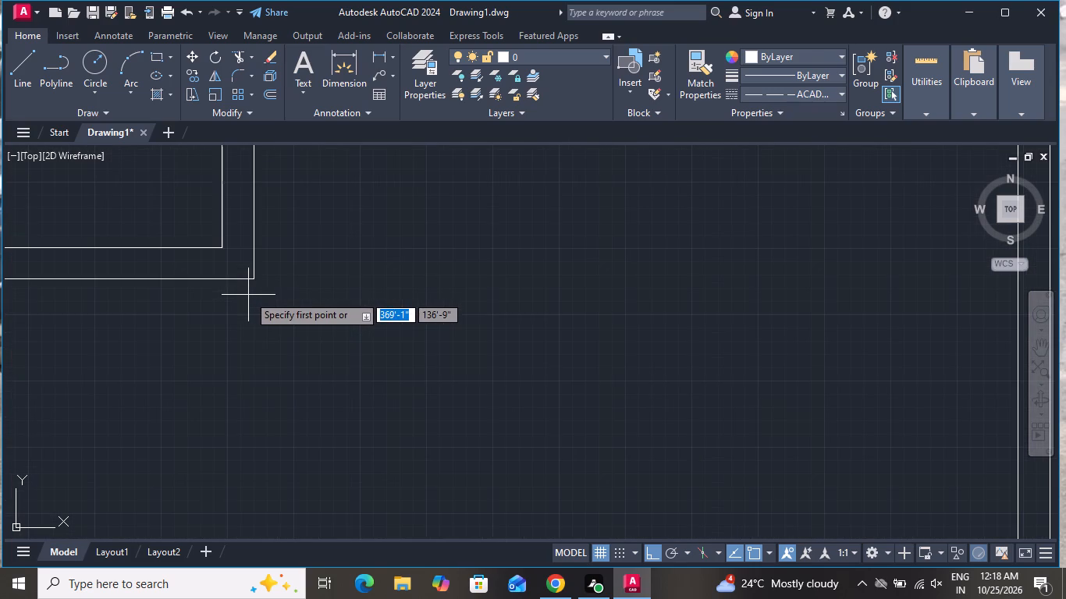
click(208, 277)
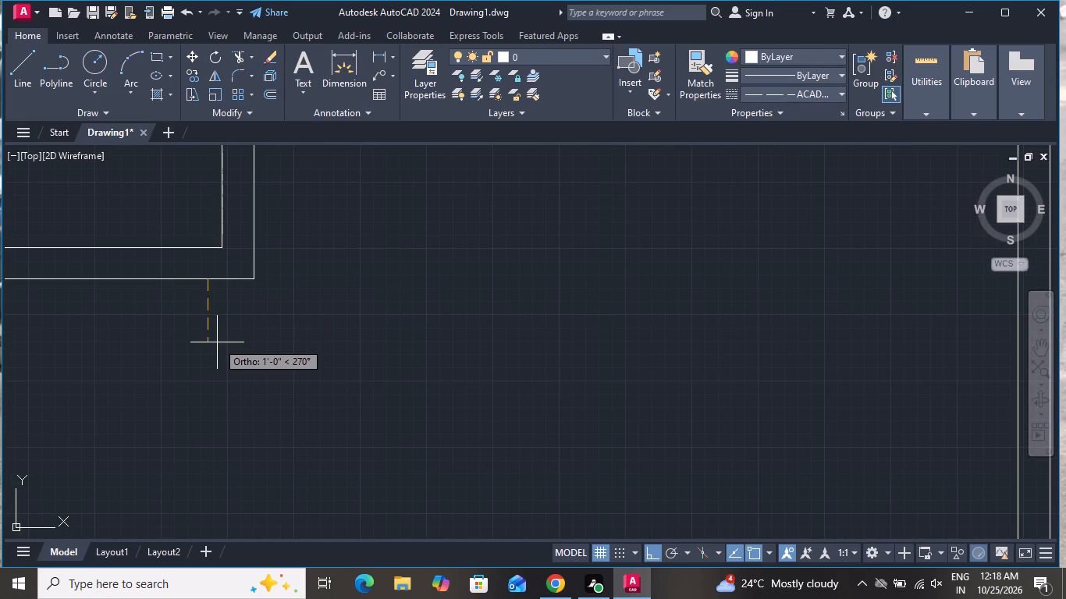
click(218, 342)
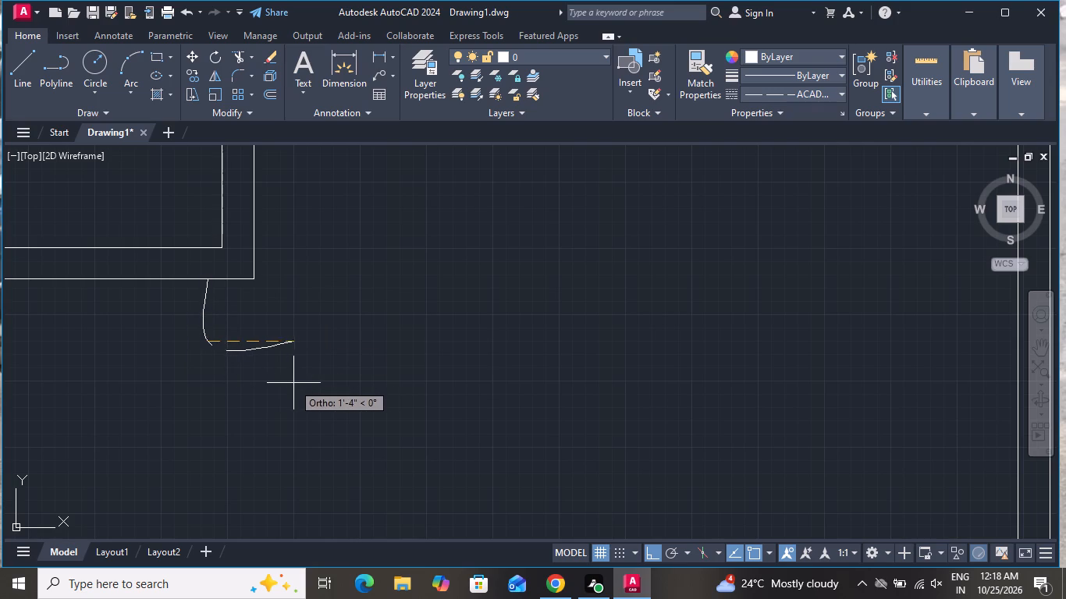
click(362, 335)
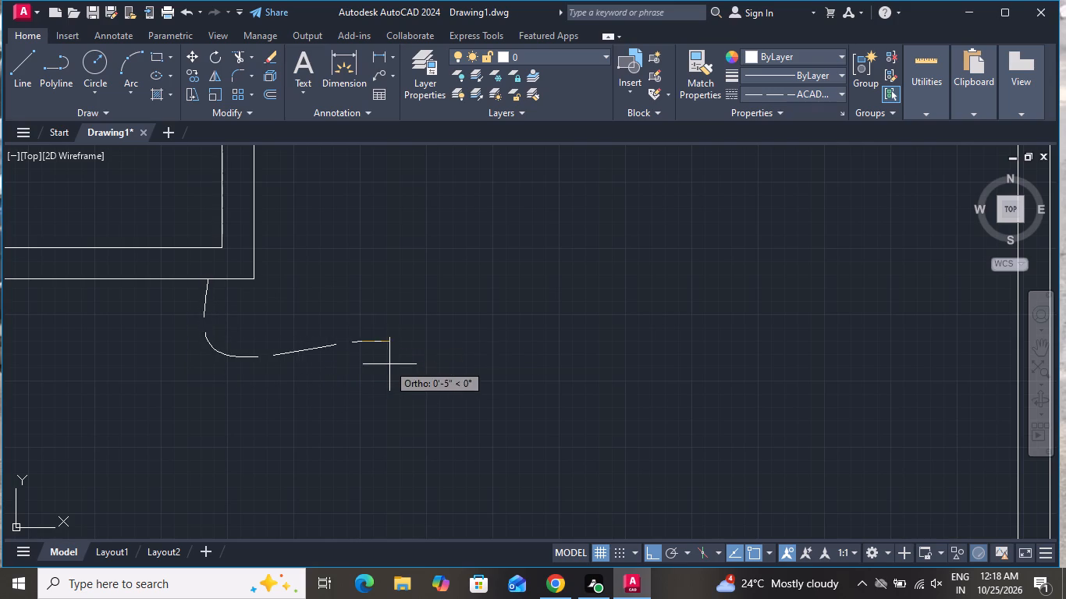
click(464, 453)
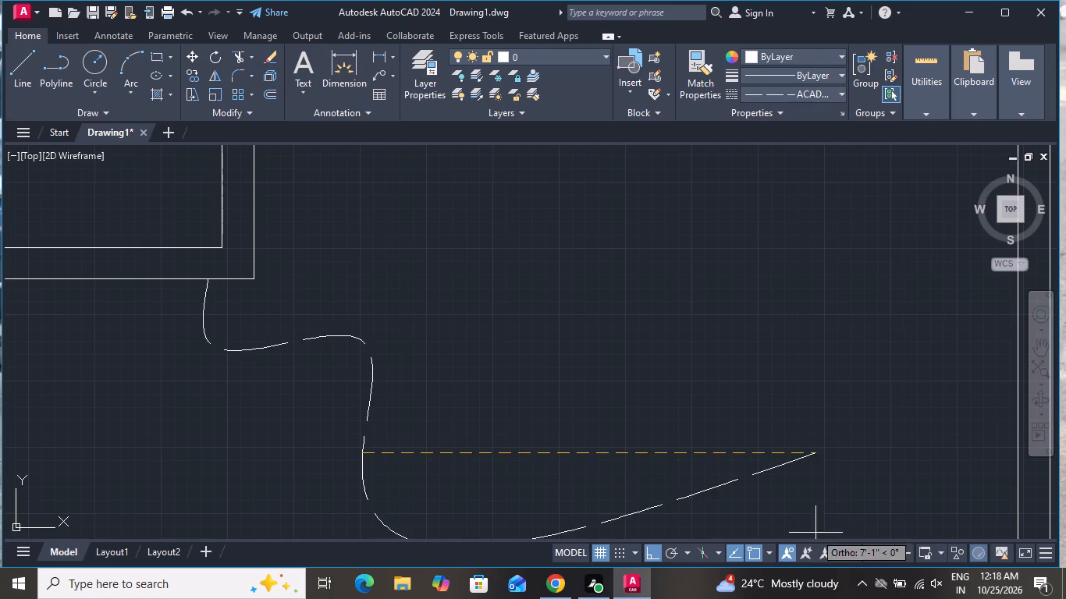
scroll(822, 447, down, 2)
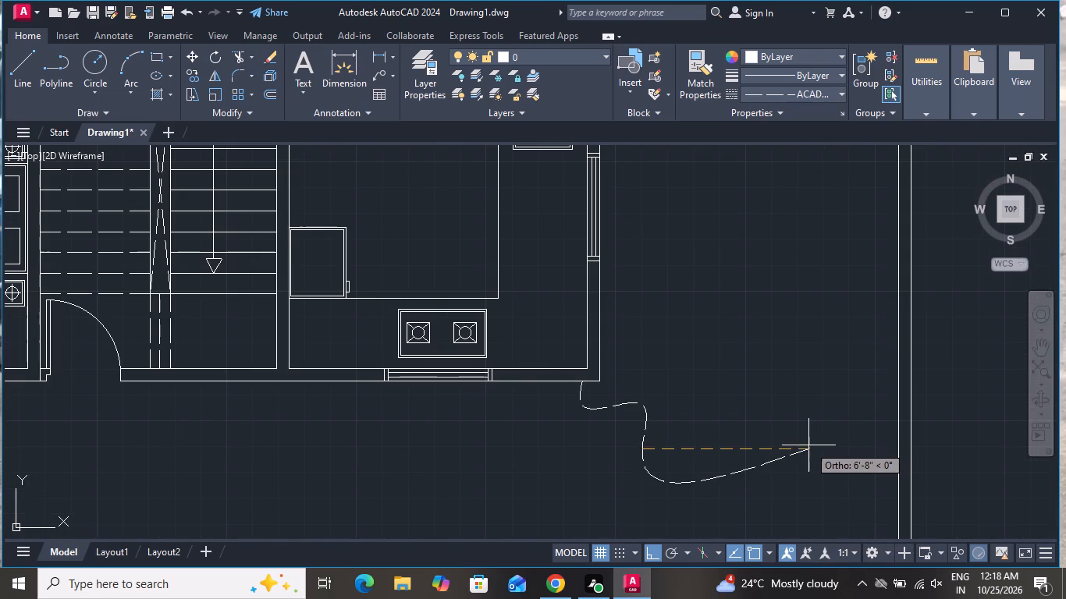
click(808, 441)
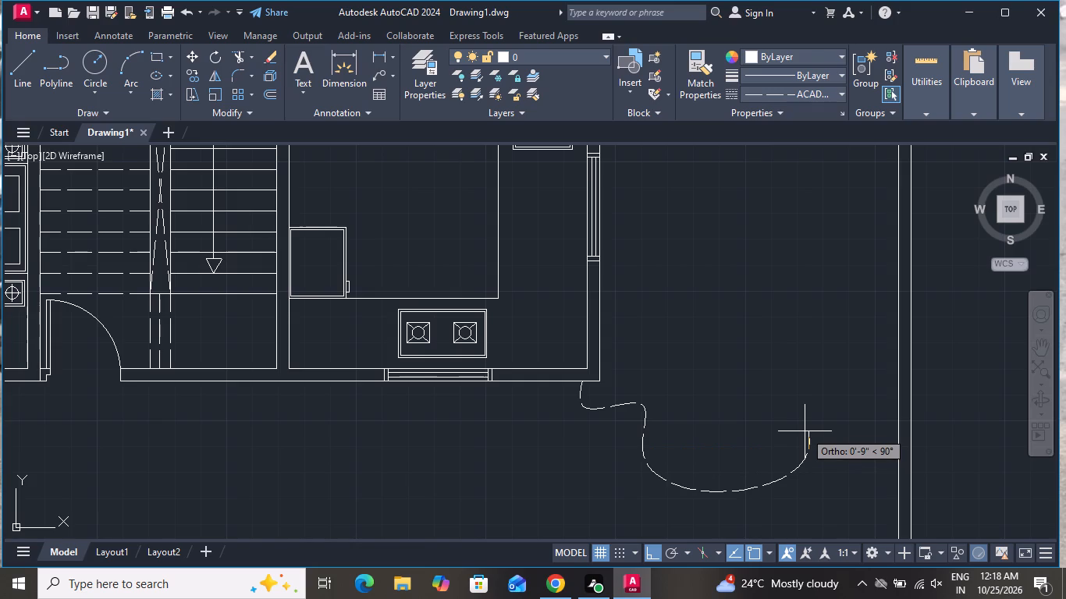
click(824, 413)
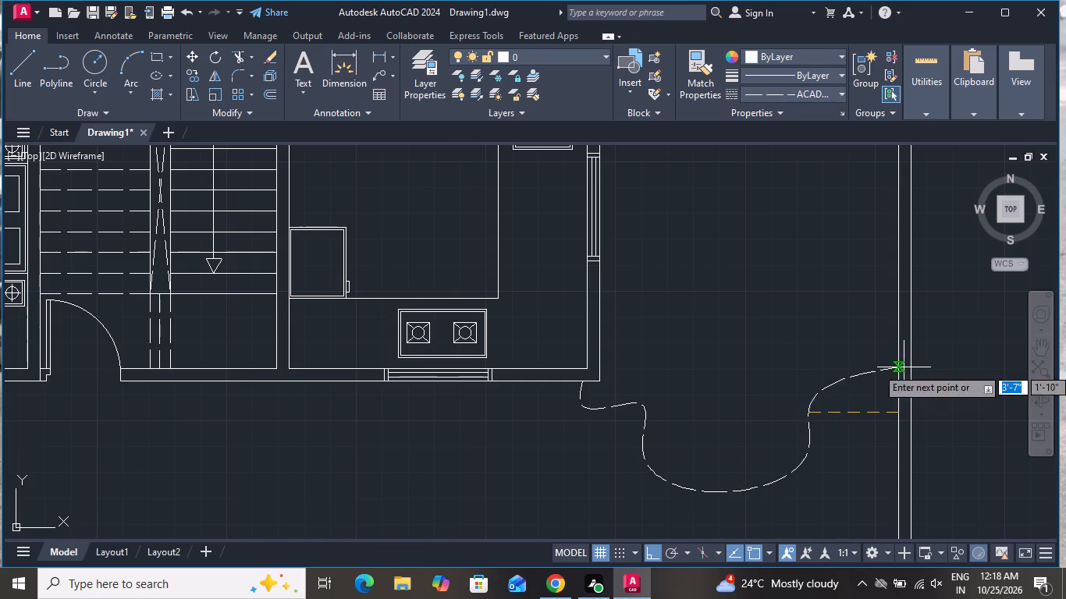
scroll(894, 402, up, 2)
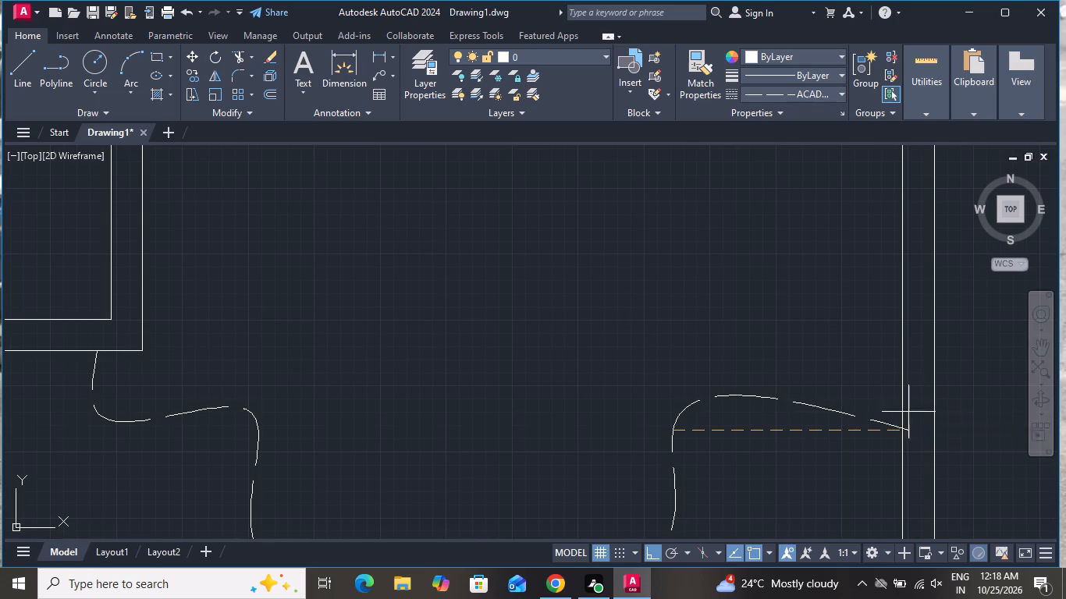
click(903, 428)
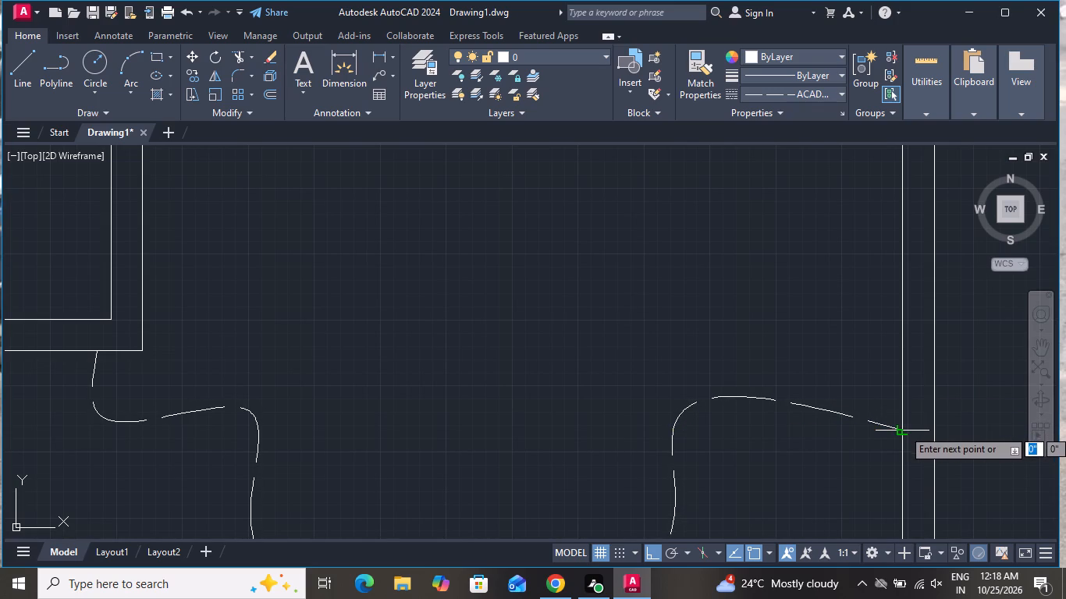
click(908, 403)
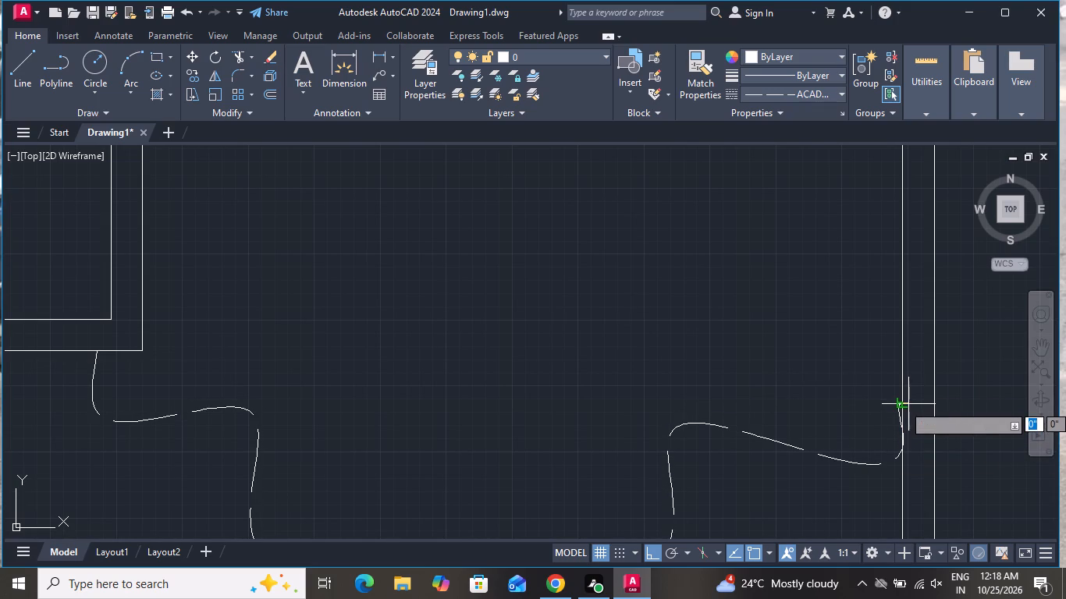
key(Return)
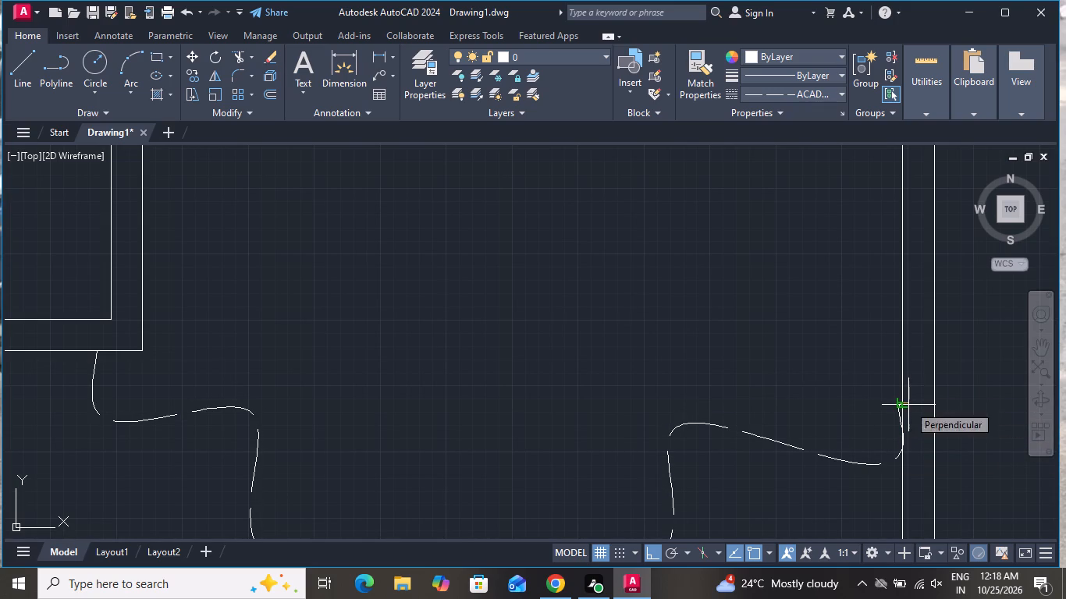
Insert the Vehicles - Imperial block from the tool palettes into the front yard below the kitchen, and close the palettes.
scroll(768, 229, down, 2)
scroll(730, 369, down, 2)
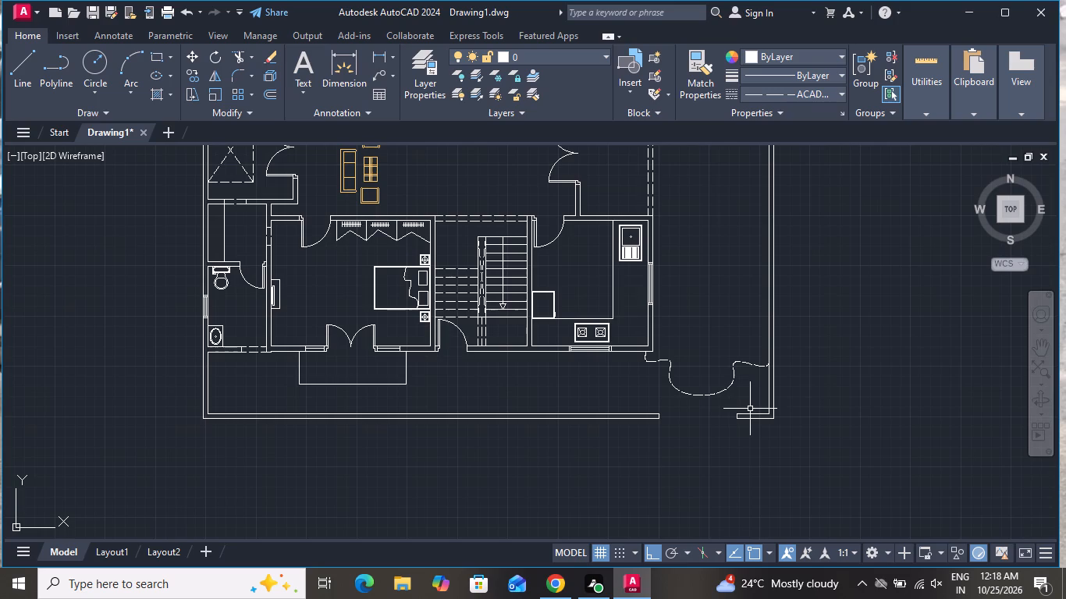
text(tp)
key(space)
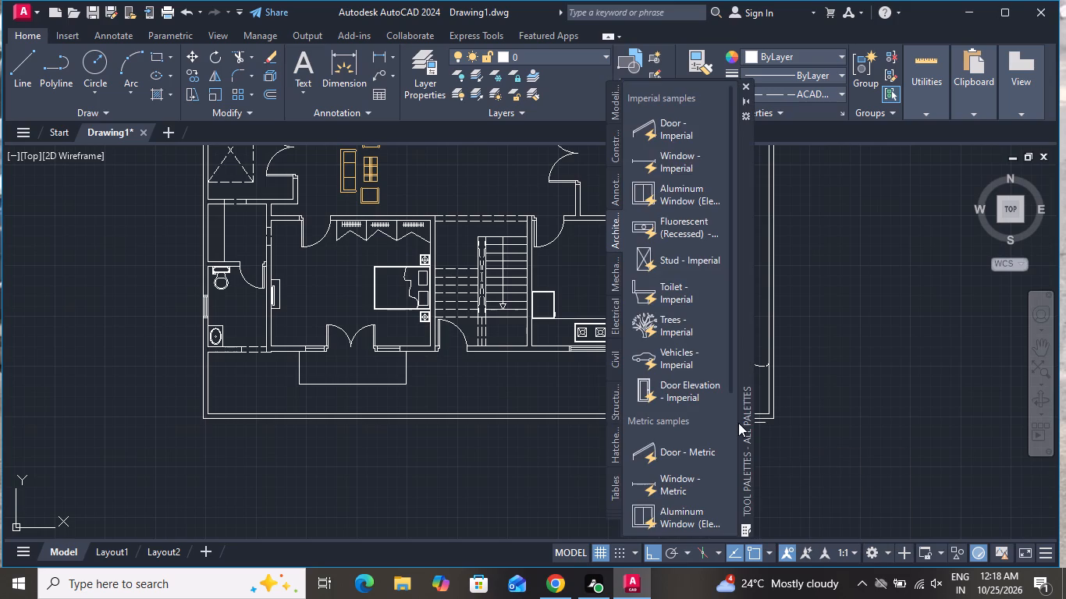
drag(666, 360, 529, 380)
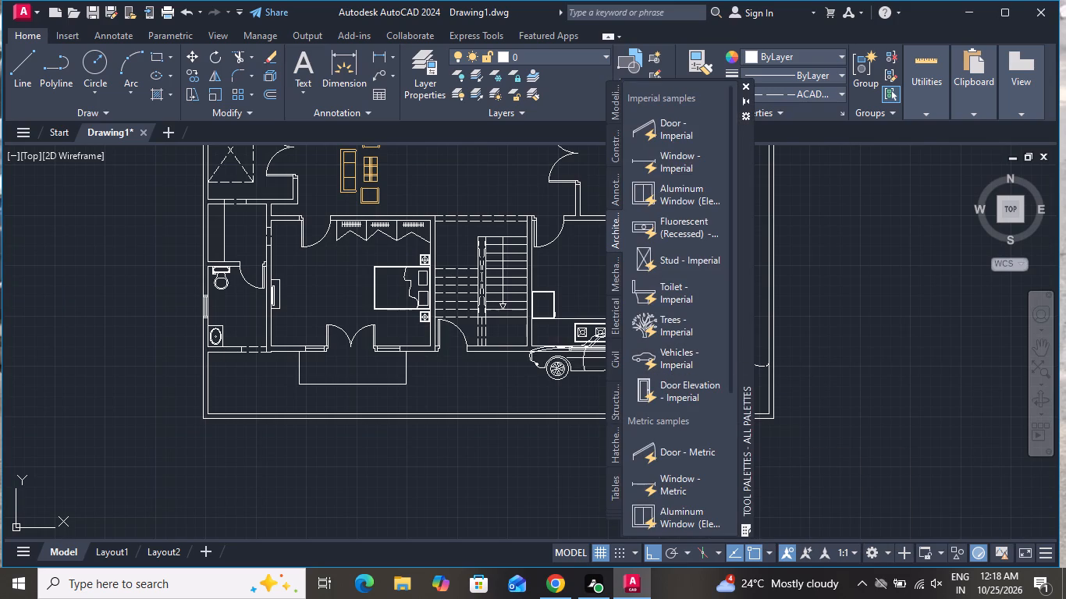
drag(529, 380, 502, 393)
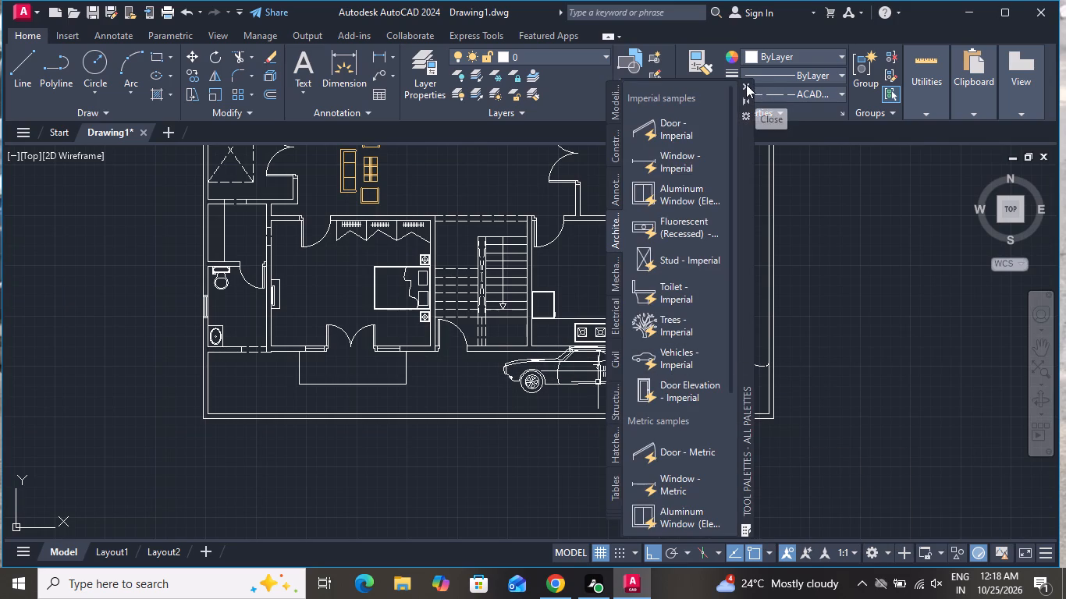
click(746, 83)
Switch the inserted vehicle block to its Sedan (Top) view.
scroll(626, 398, up, 1)
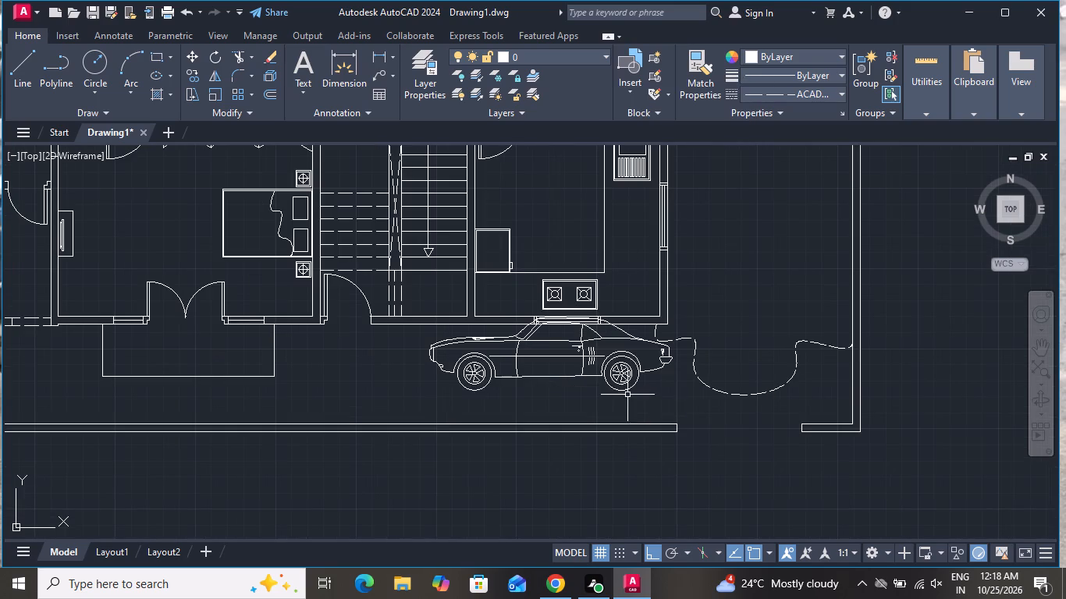
click(625, 360)
click(549, 358)
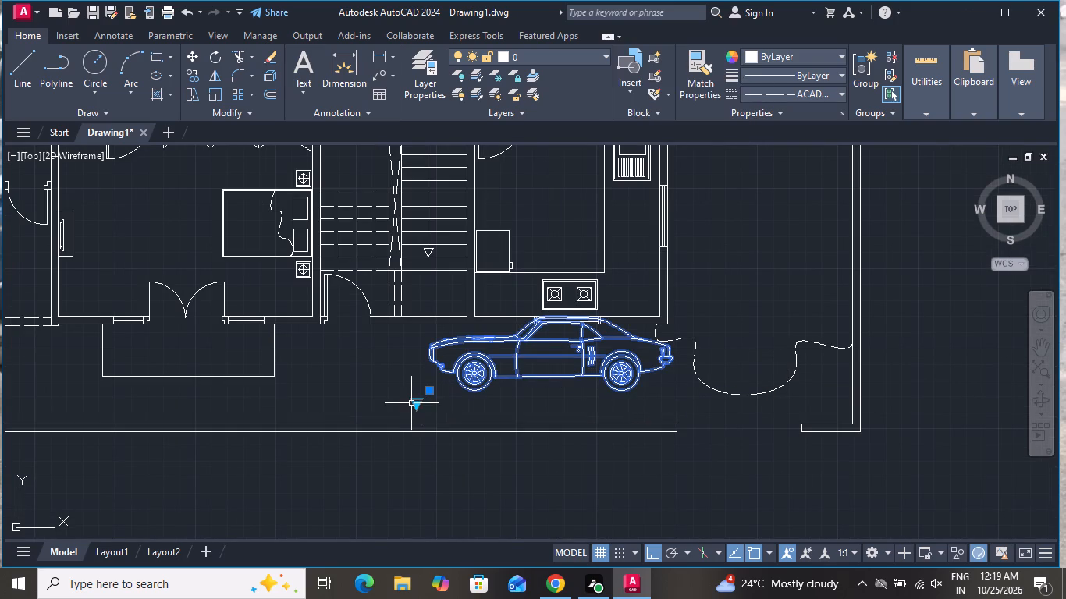
click(416, 403)
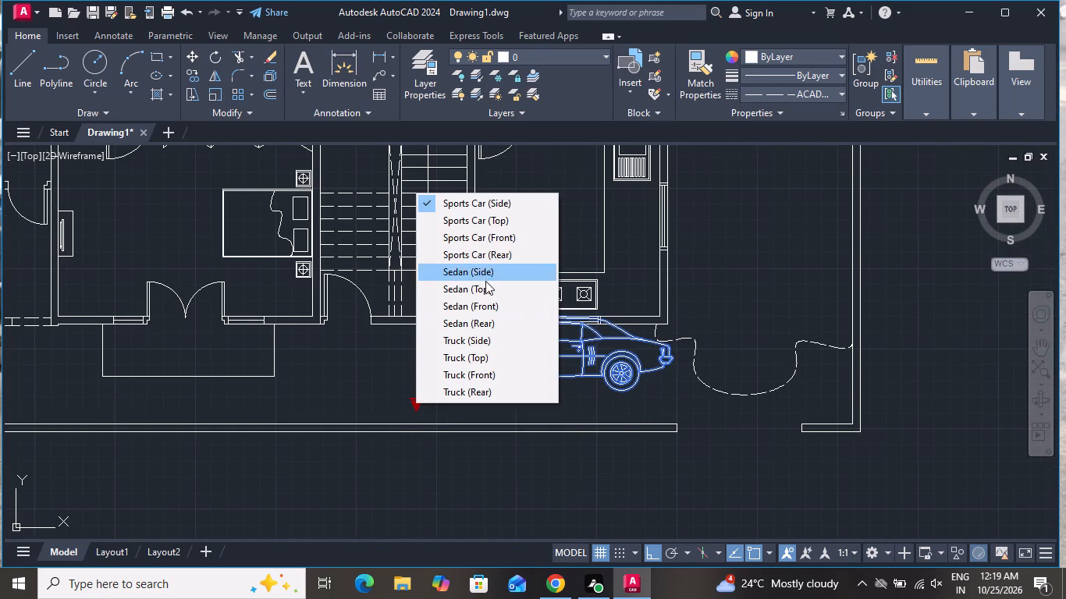
click(485, 285)
Rotate the sedan by 270° with Ortho on, about a point just beyond its rear end, so its hood faces up the plan.
scroll(570, 431, down, 1)
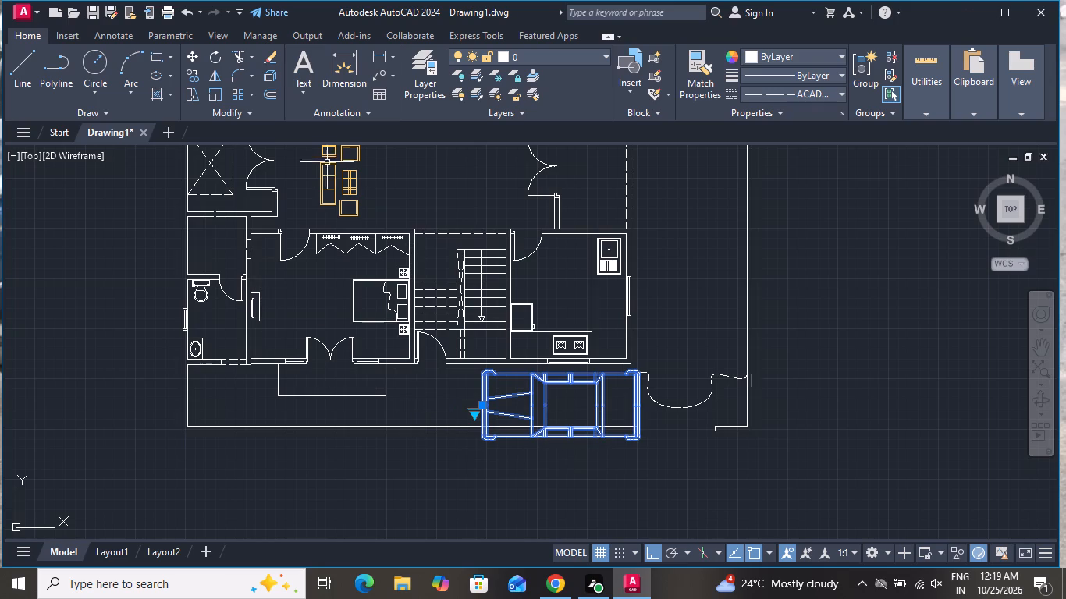
click(212, 49)
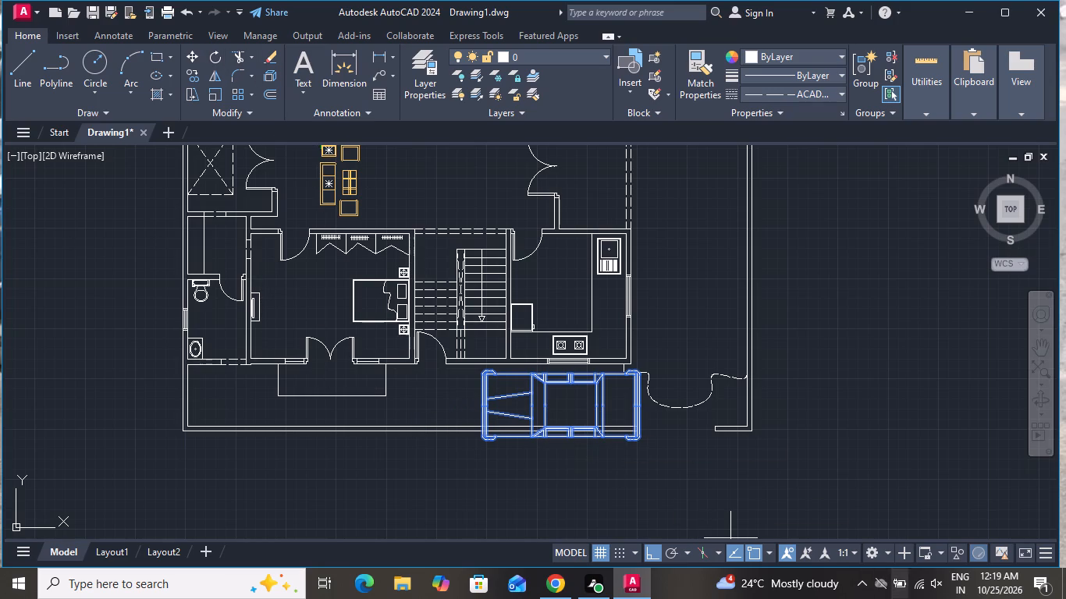
click(648, 375)
click(651, 475)
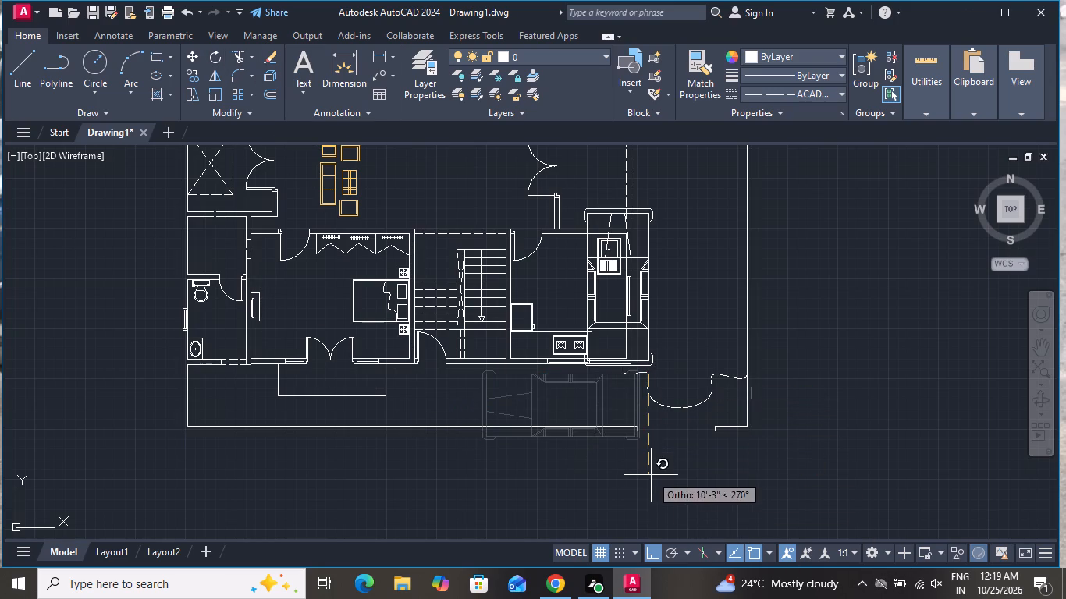
With Ortho off, move the sedan out of the kitchen into the side passage, just below the horizontal dashed beam lines.
scroll(662, 271, up, 1)
click(638, 277)
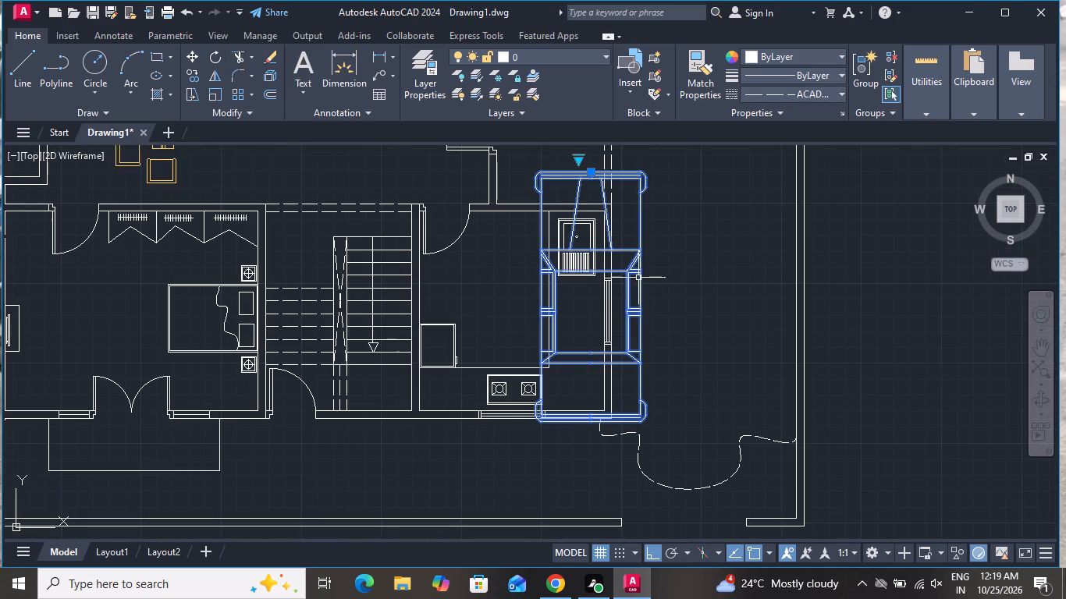
click(196, 53)
click(656, 555)
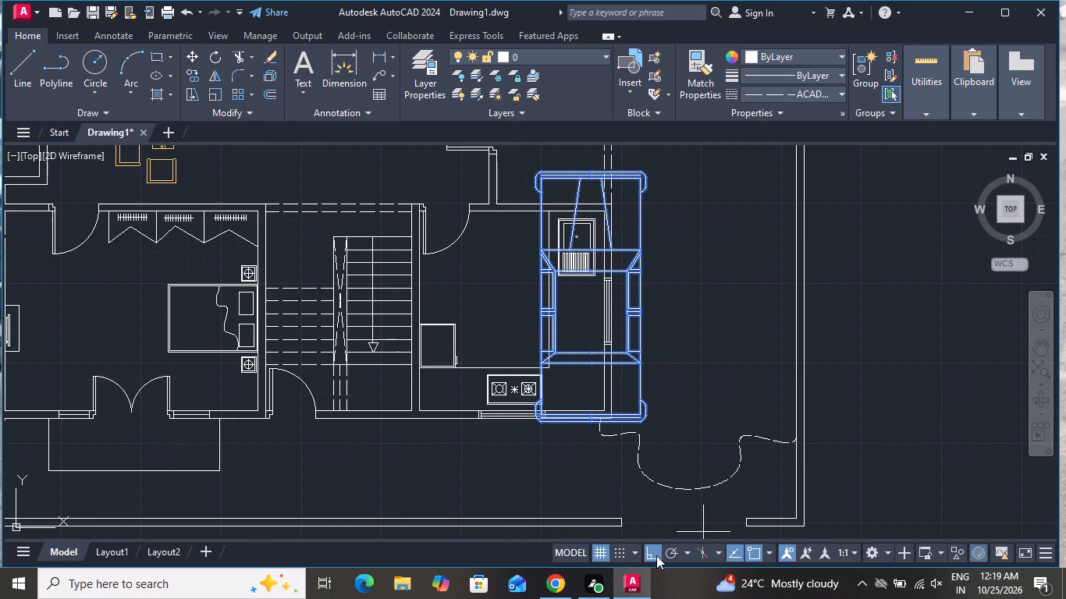
click(615, 339)
scroll(716, 376, down, 2)
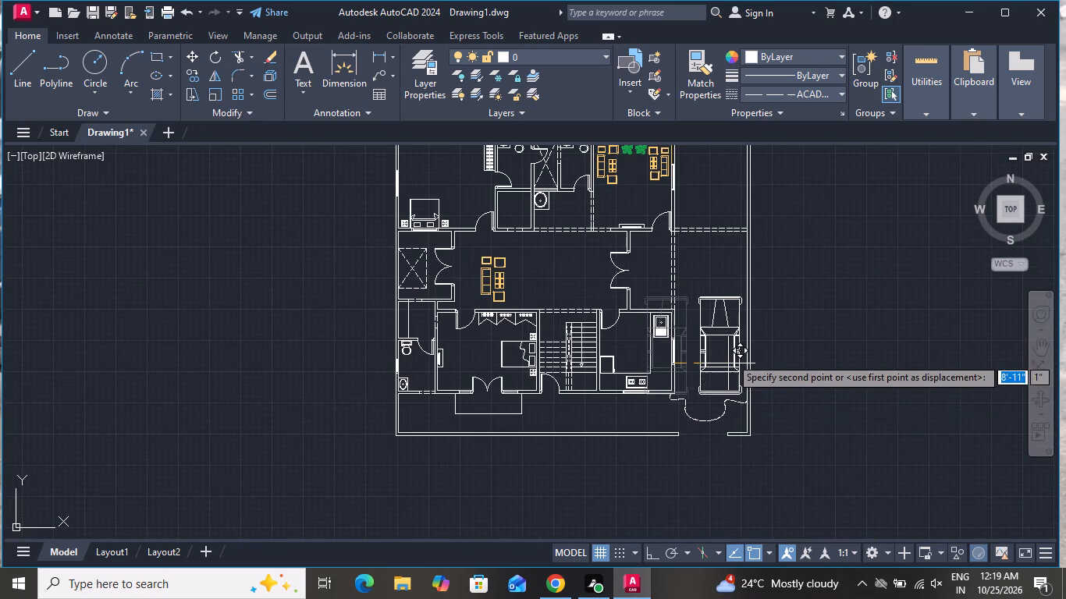
click(721, 310)
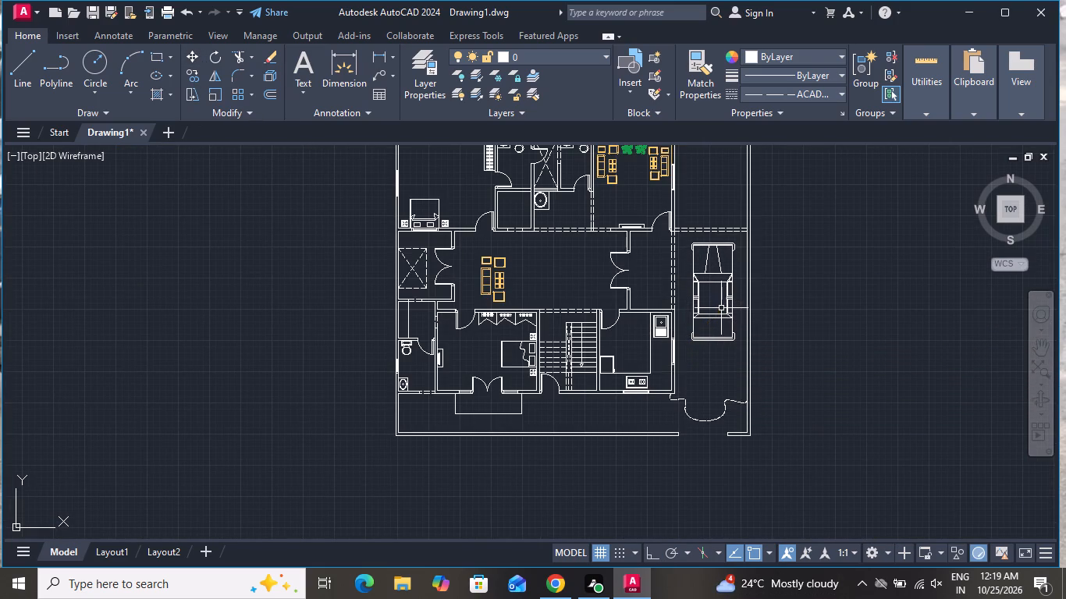
Scale the sedan in the side passage down to about half its size, using a base point inside the car body.
click(722, 307)
click(716, 324)
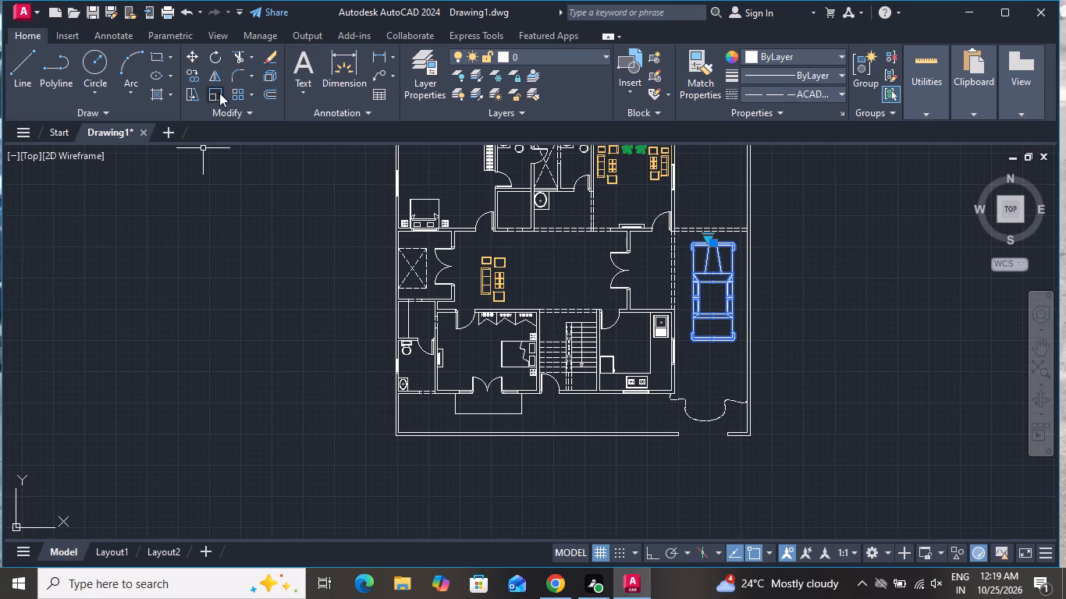
click(219, 92)
scroll(713, 283, up, 1)
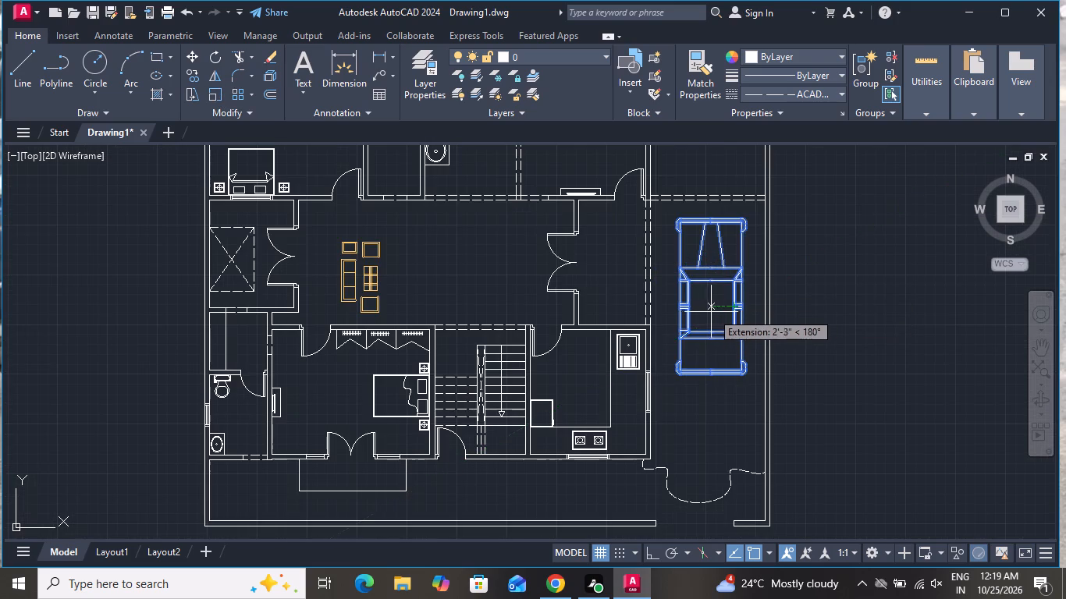
click(704, 316)
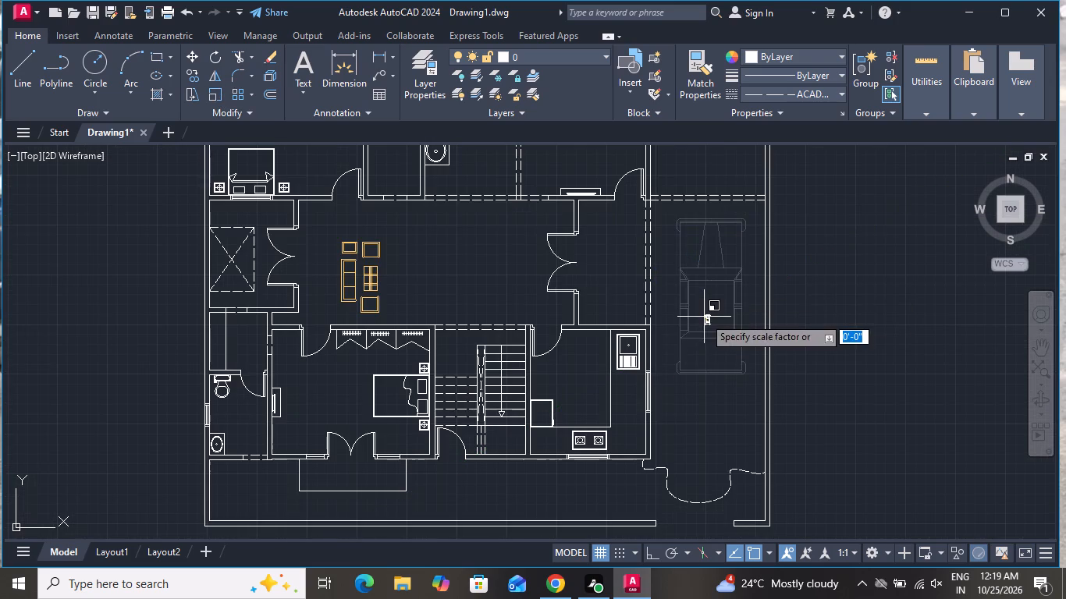
click(712, 368)
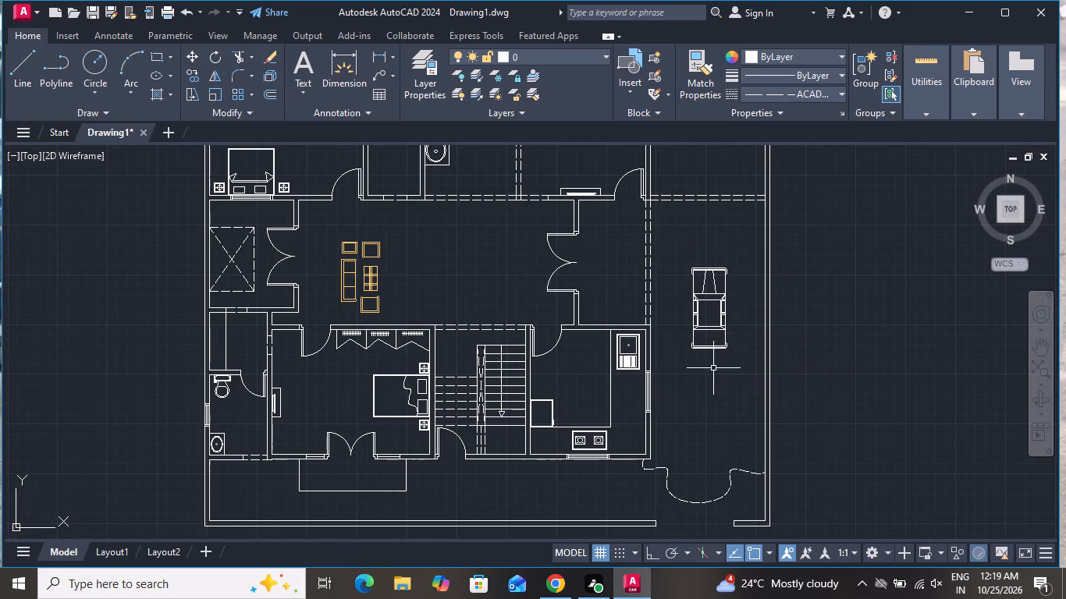
Move the reduced sedan about 4'-10" up the side passage and about 6" sideways towards the outer wall, just below the horizontal dashed beam lines.
click(720, 345)
click(192, 55)
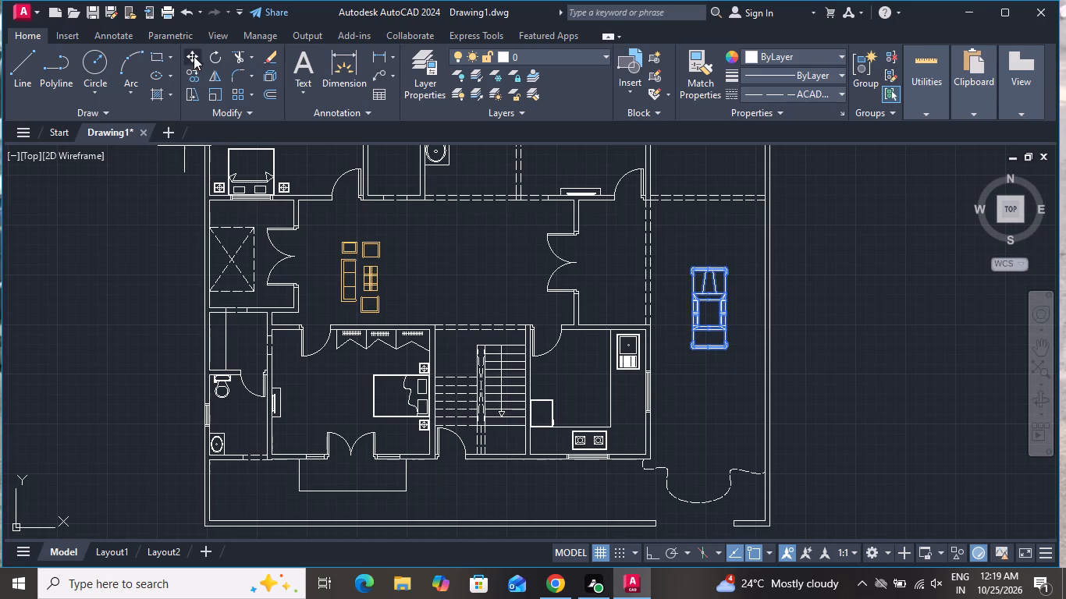
click(718, 319)
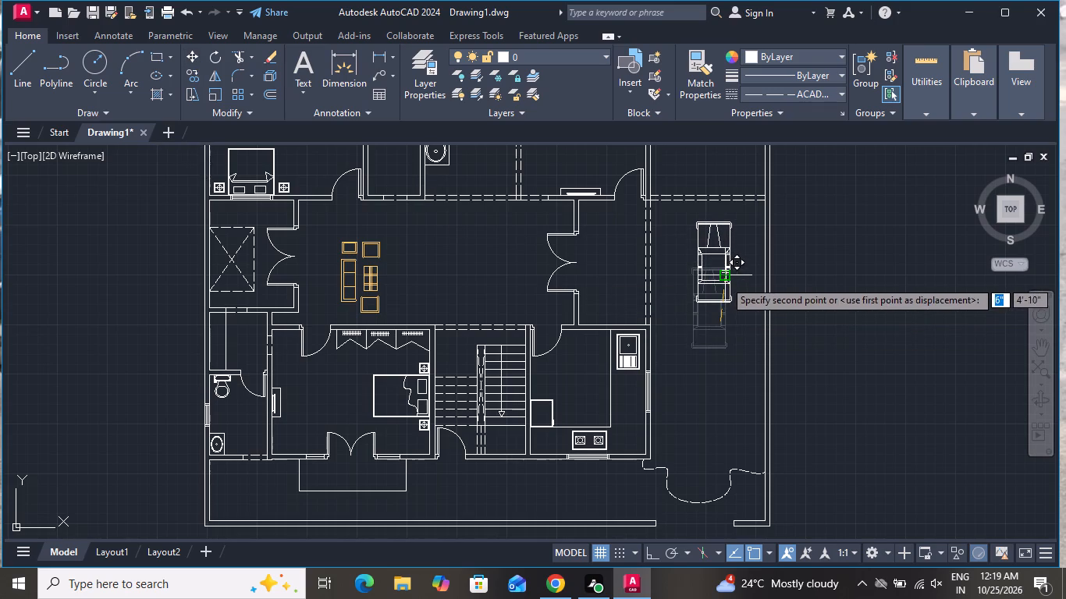
click(724, 278)
Copy the sedan about 13' straight down the side passage, placing one second car beside the kitchen above the curved yard edge.
click(709, 280)
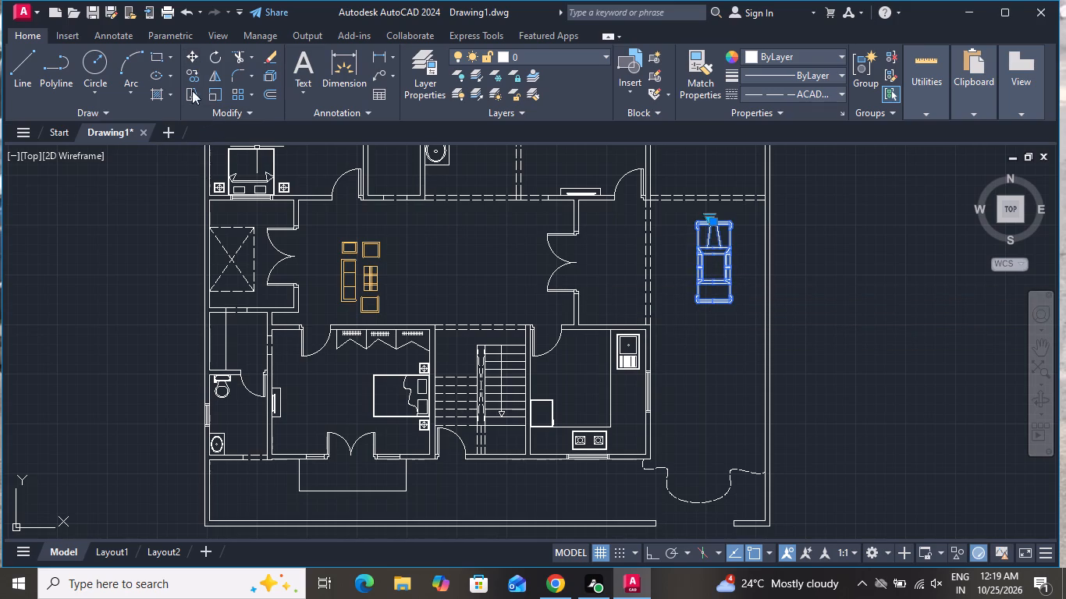
click(190, 73)
click(716, 268)
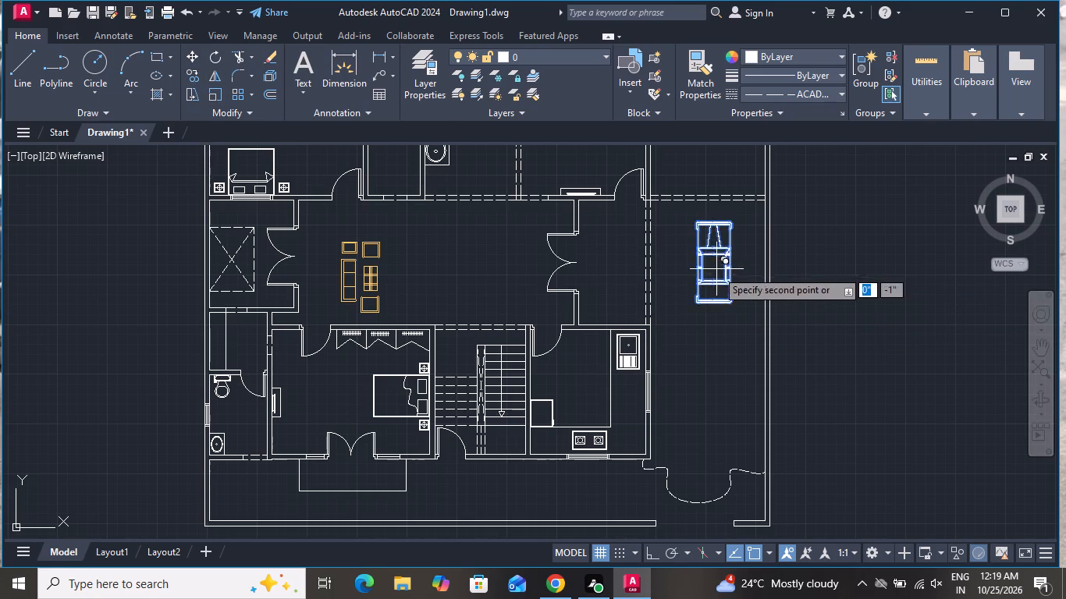
click(716, 392)
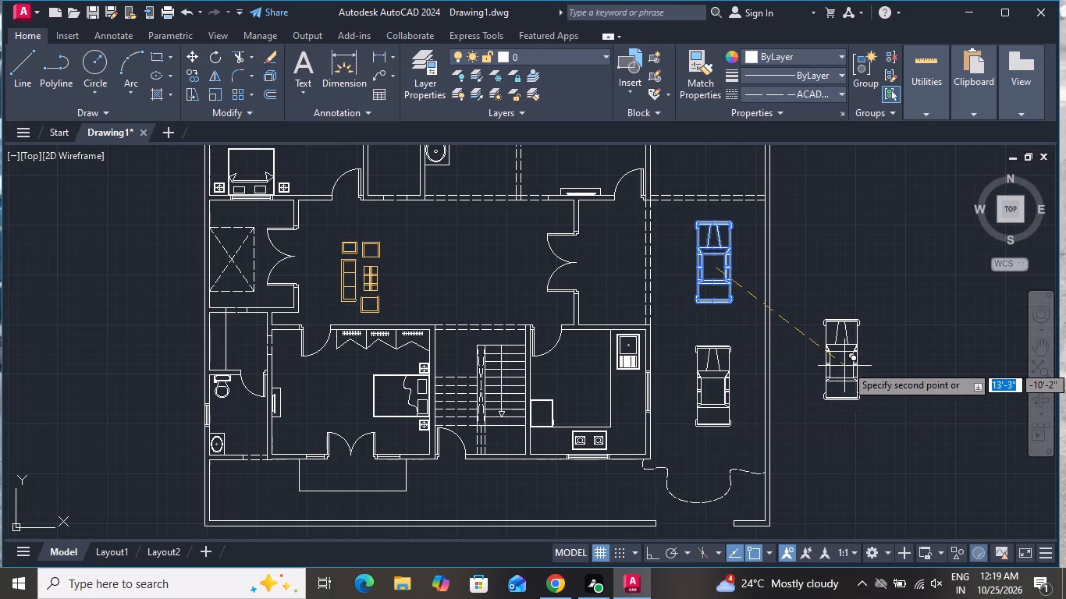
right_click(846, 363)
click(908, 168)
scroll(897, 377, down, 1)
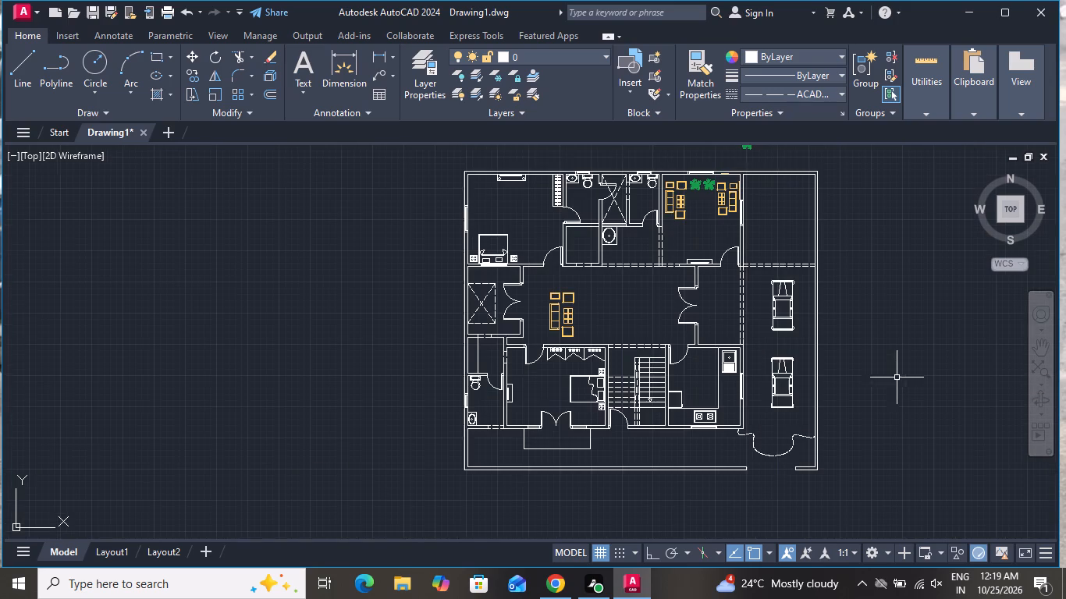
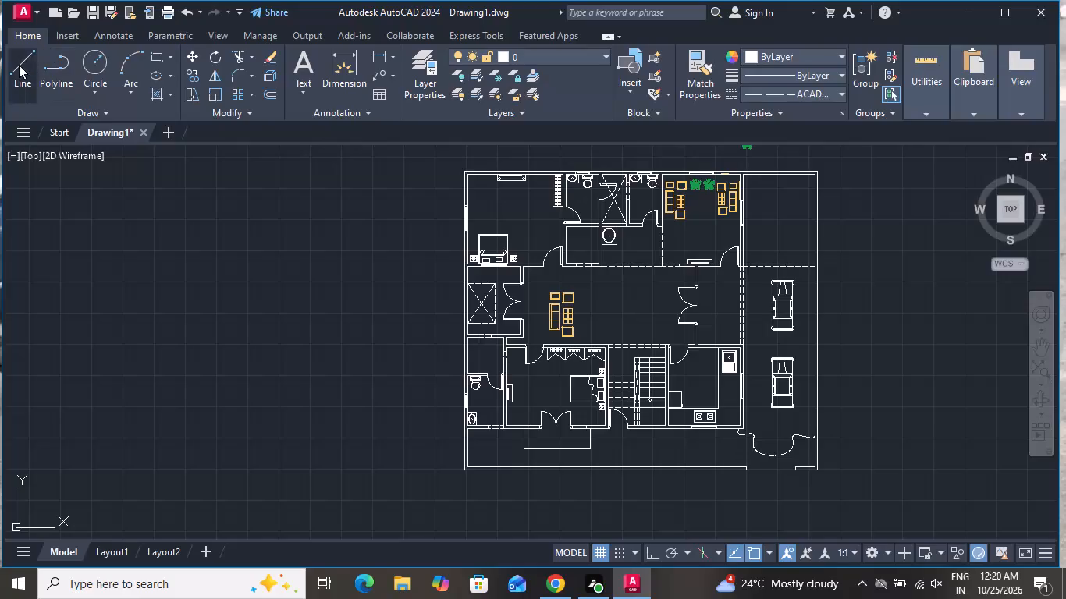
With Ortho on, draw a horizontal line just under 6' long in the open hall, to the right of the sofa set.
click(652, 557)
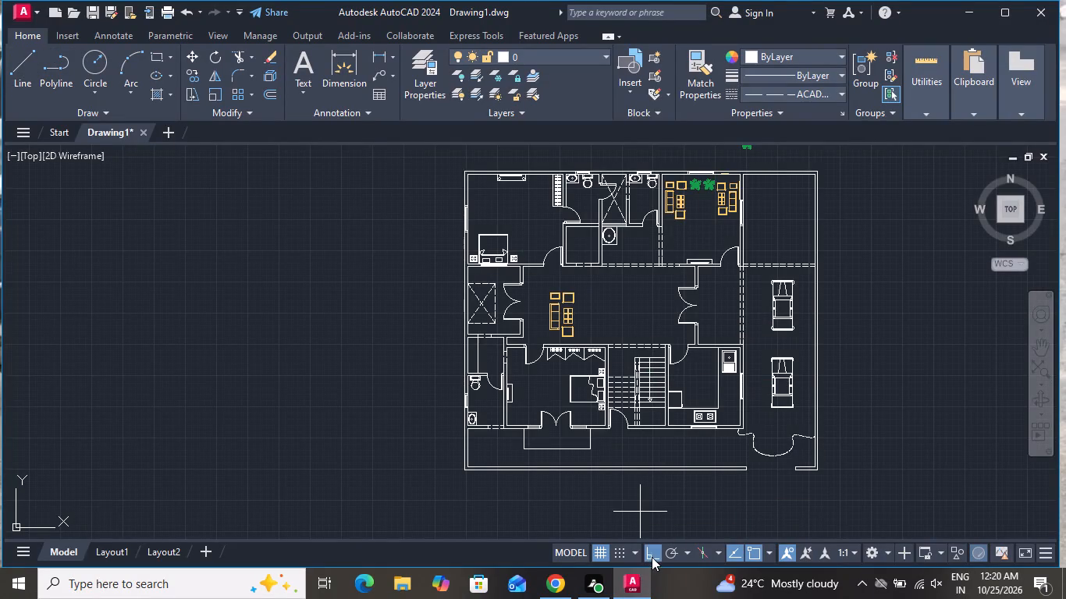
scroll(625, 287, up, 2)
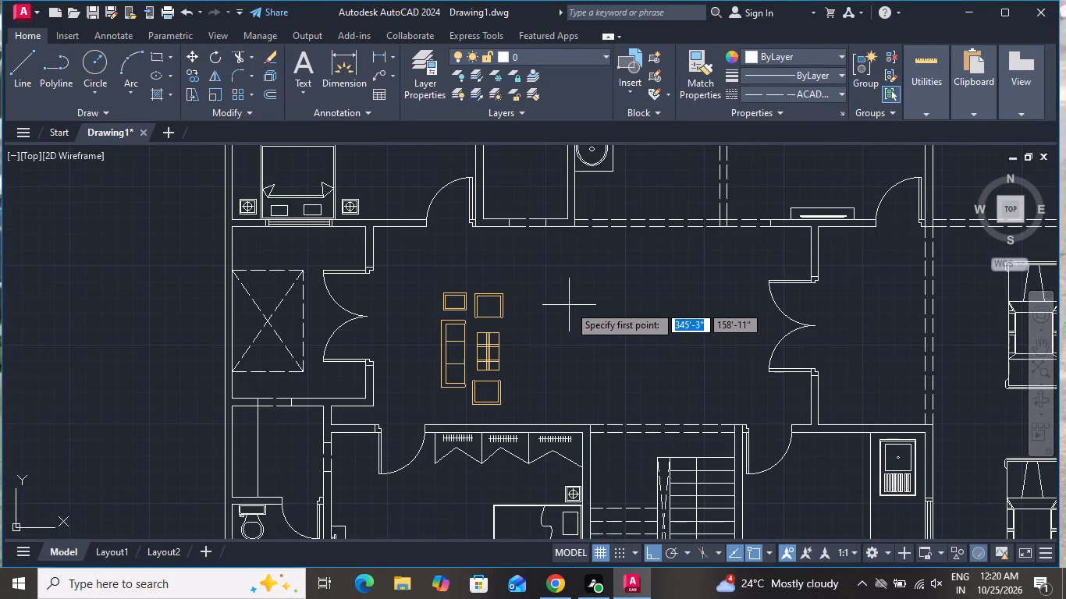
click(578, 303)
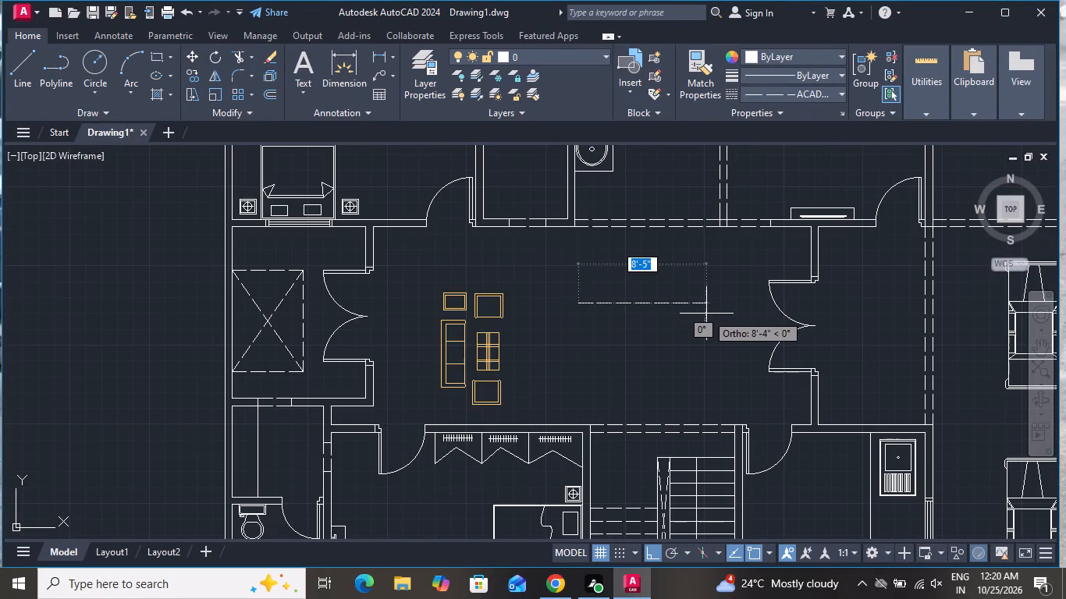
click(666, 311)
right_click(666, 311)
click(673, 337)
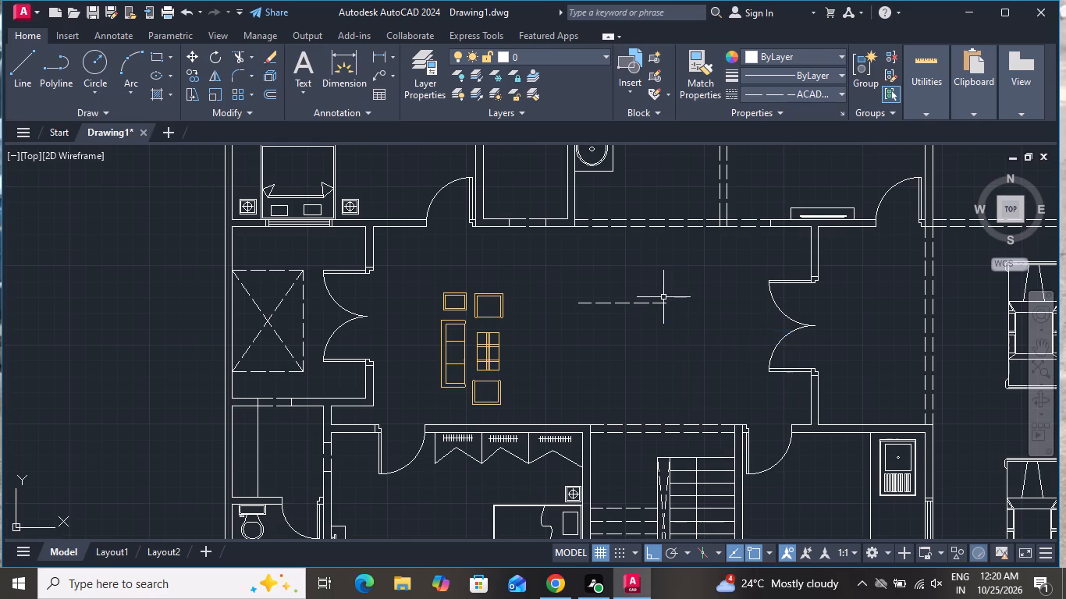
Change the new horizontal line's linetype to ByLayer.
click(663, 296)
click(651, 309)
click(776, 86)
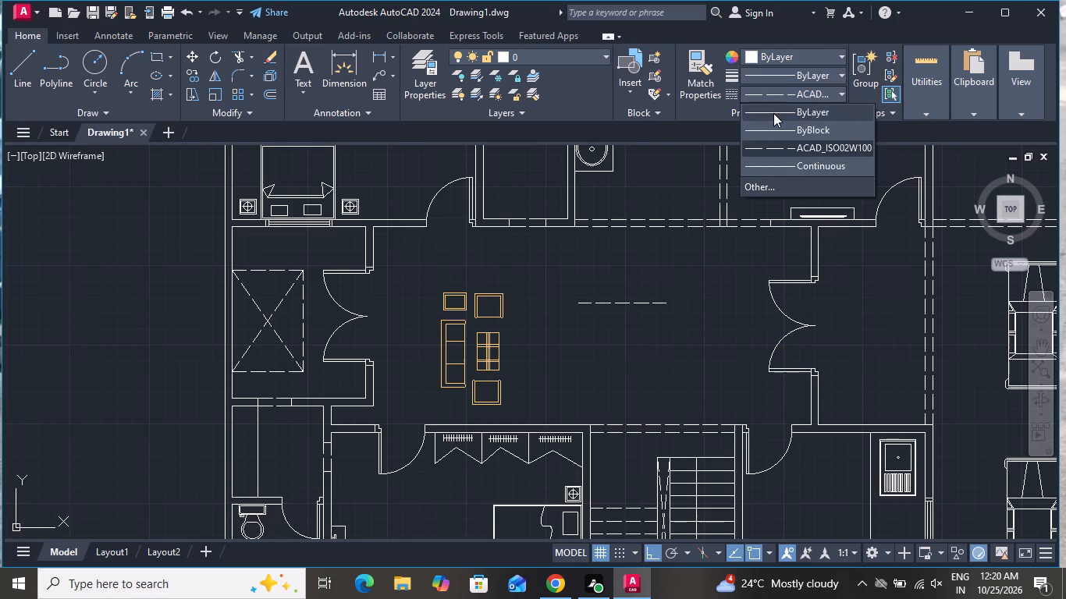
click(774, 113)
With the linetype set to ByLayer, draw a second horizontal line of equal length about 2'-7" below the first.
scroll(579, 332, up, 1)
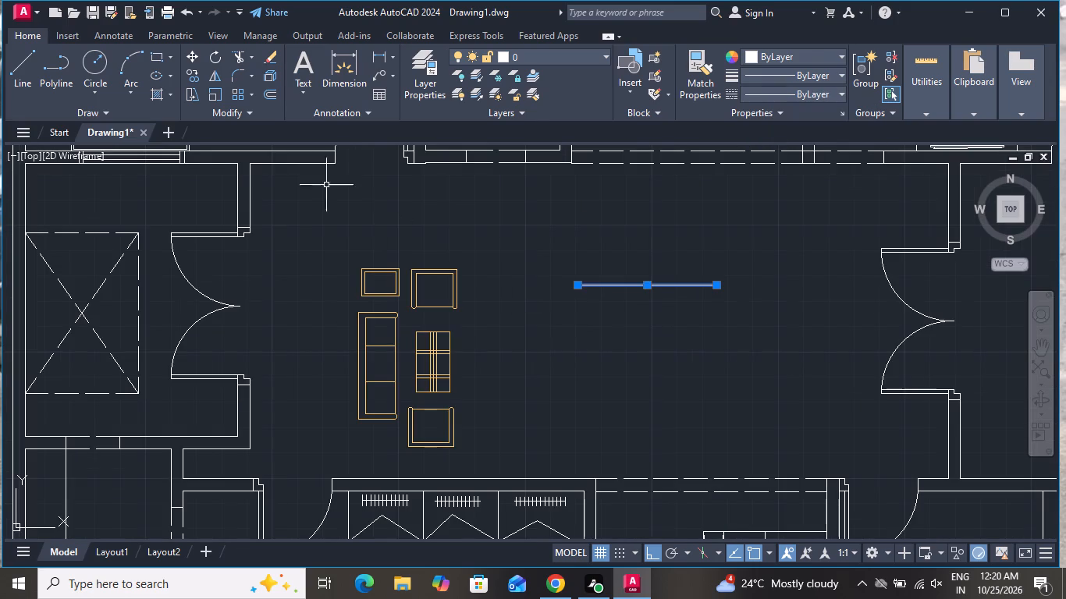
click(18, 67)
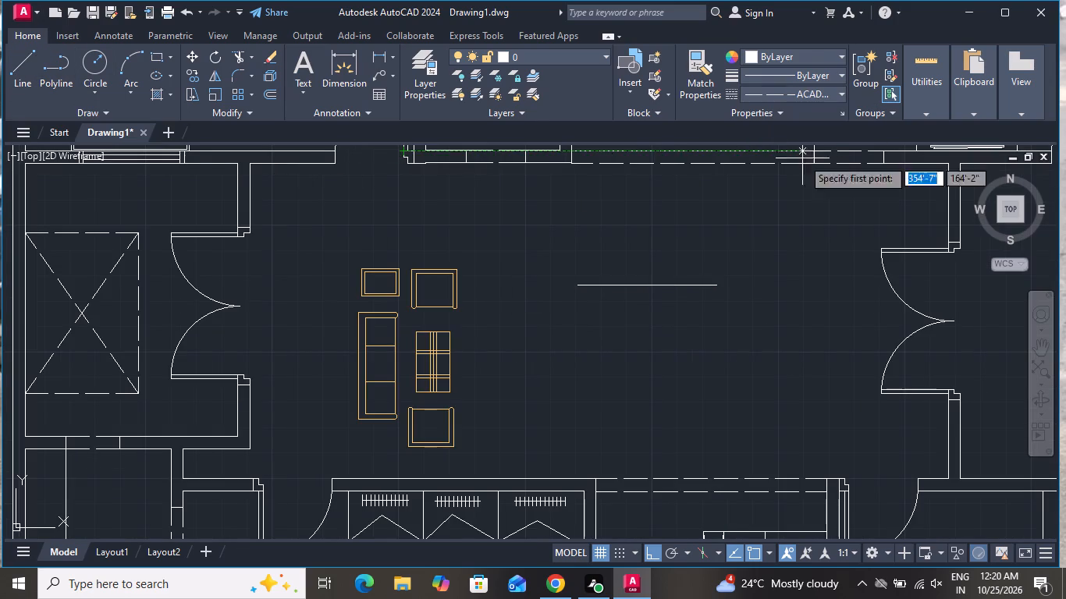
click(793, 90)
click(800, 115)
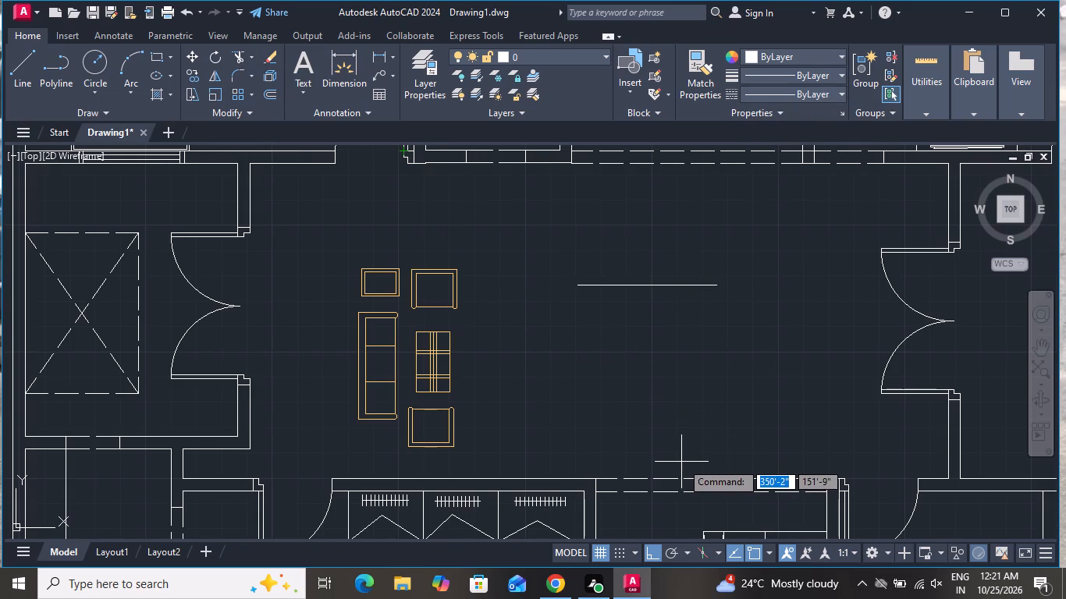
scroll(676, 465, up, 1)
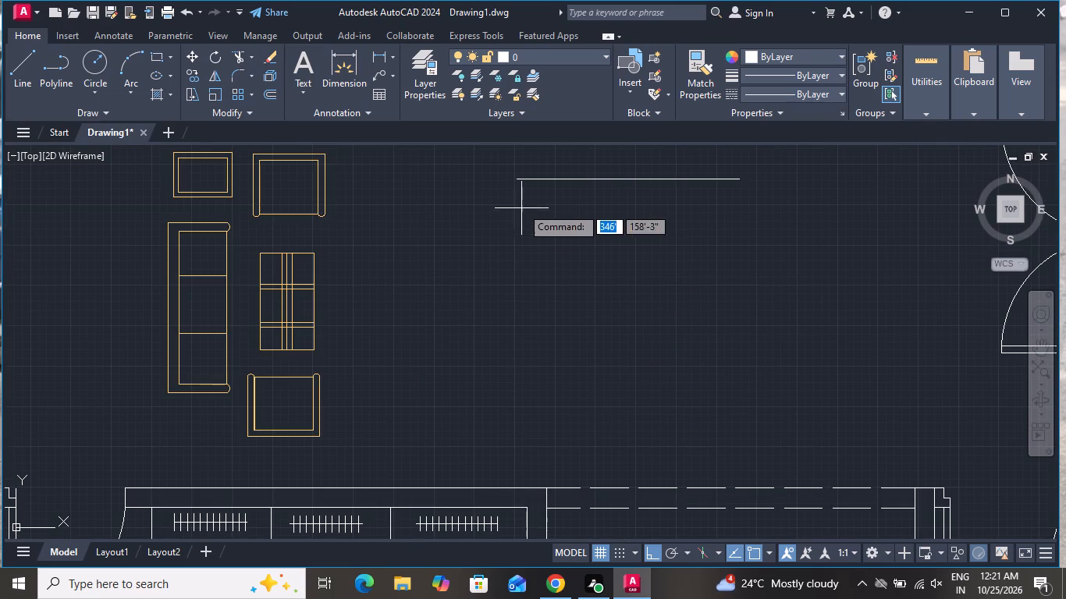
click(516, 280)
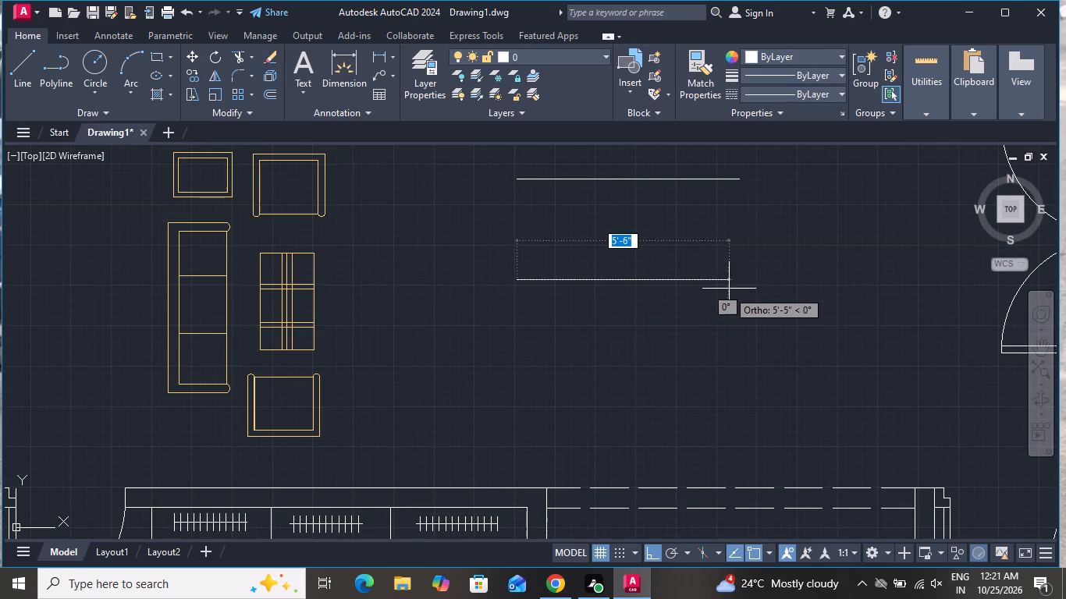
click(739, 288)
right_click(741, 289)
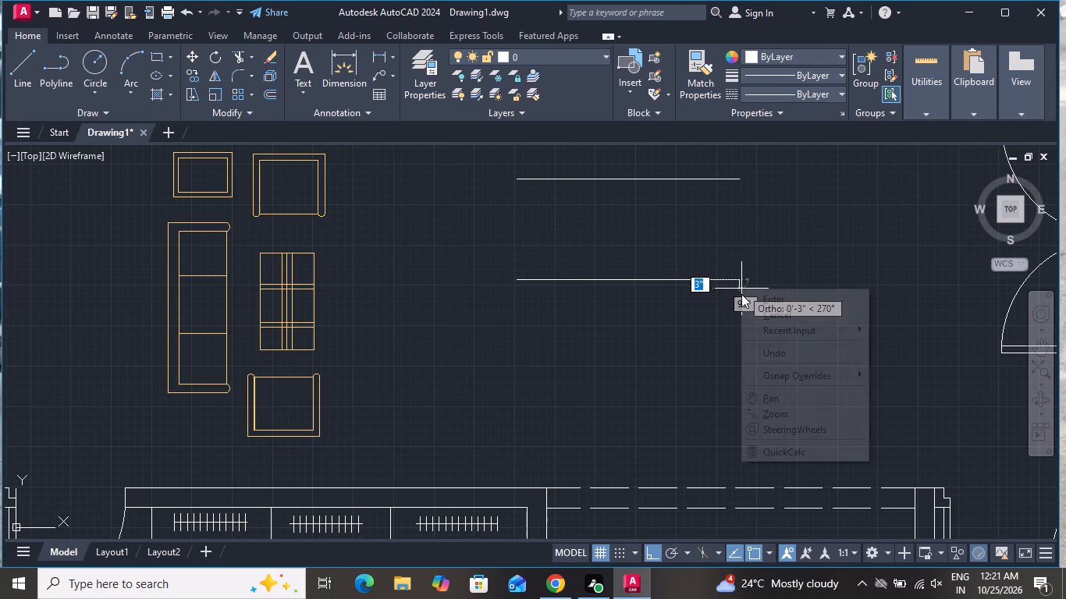
click(752, 309)
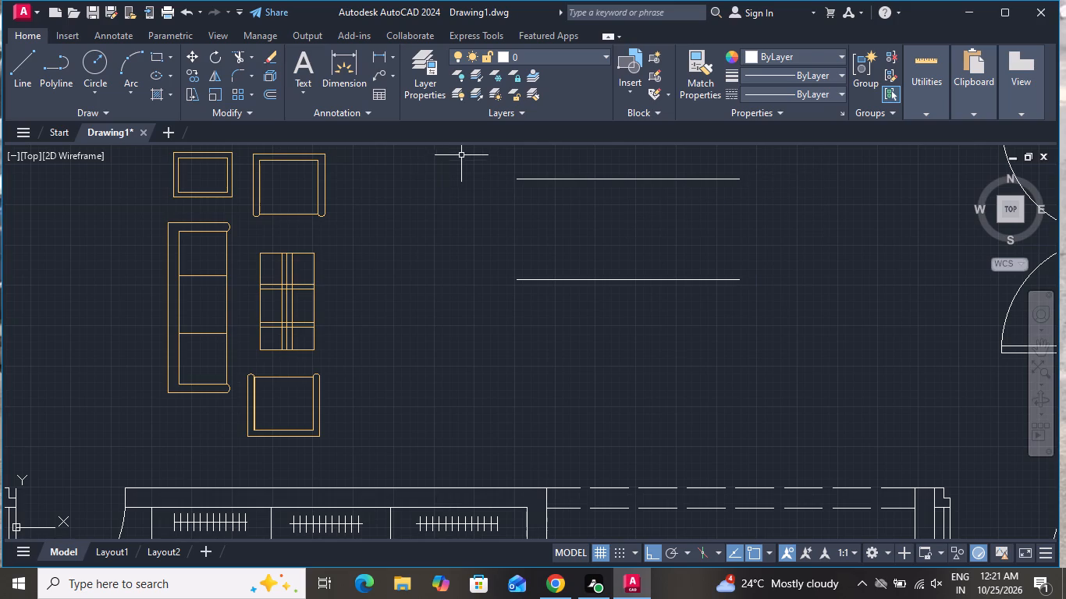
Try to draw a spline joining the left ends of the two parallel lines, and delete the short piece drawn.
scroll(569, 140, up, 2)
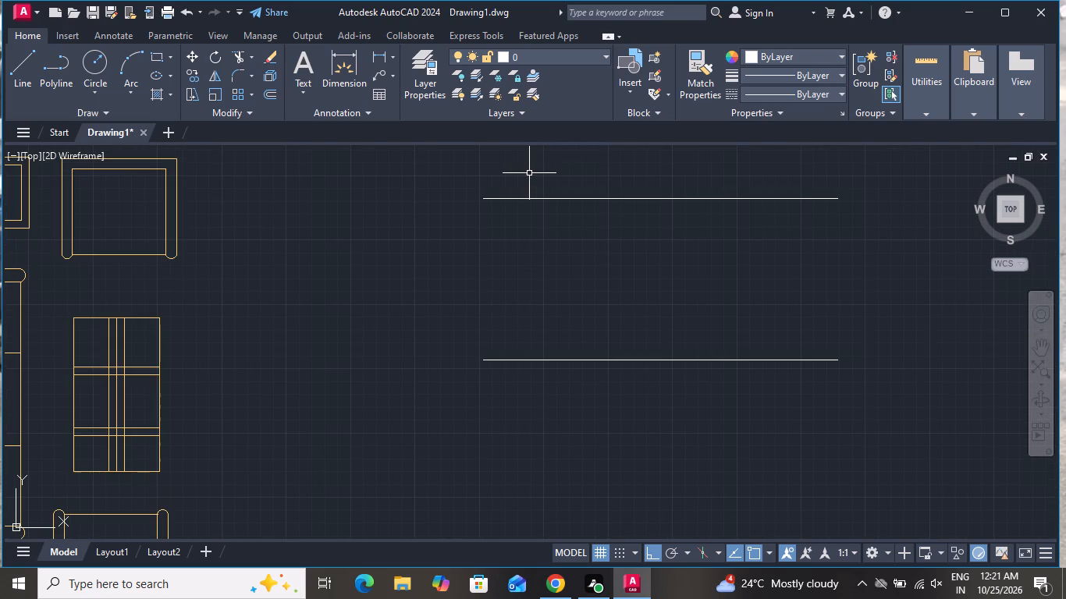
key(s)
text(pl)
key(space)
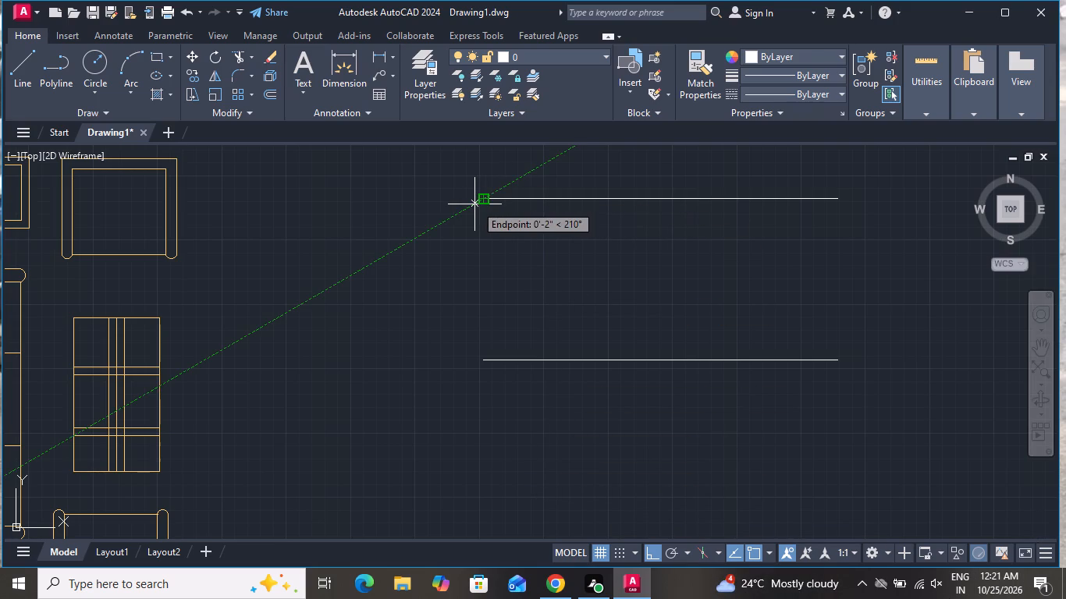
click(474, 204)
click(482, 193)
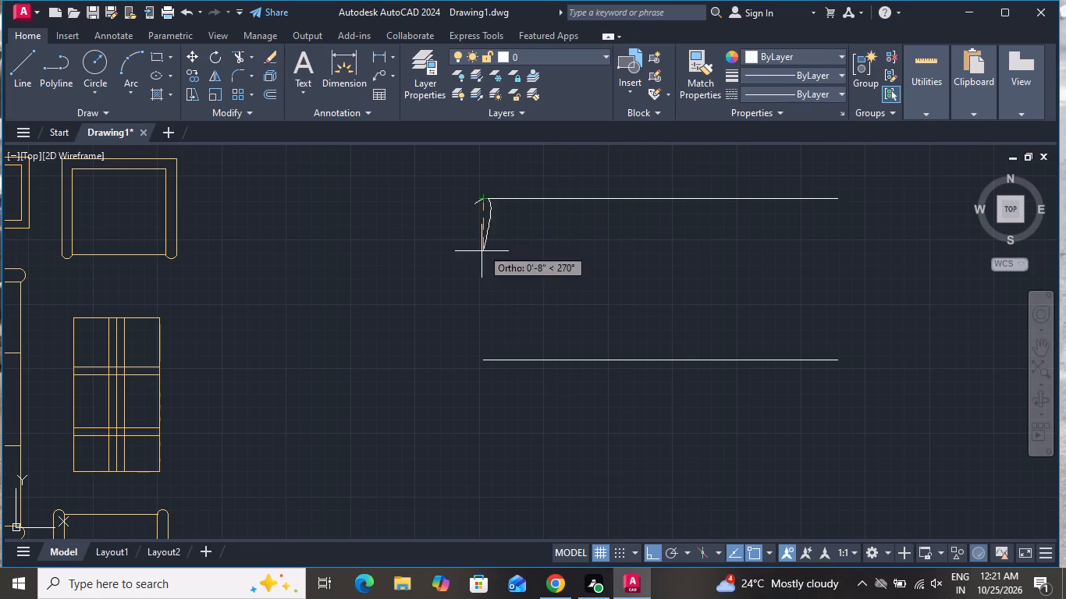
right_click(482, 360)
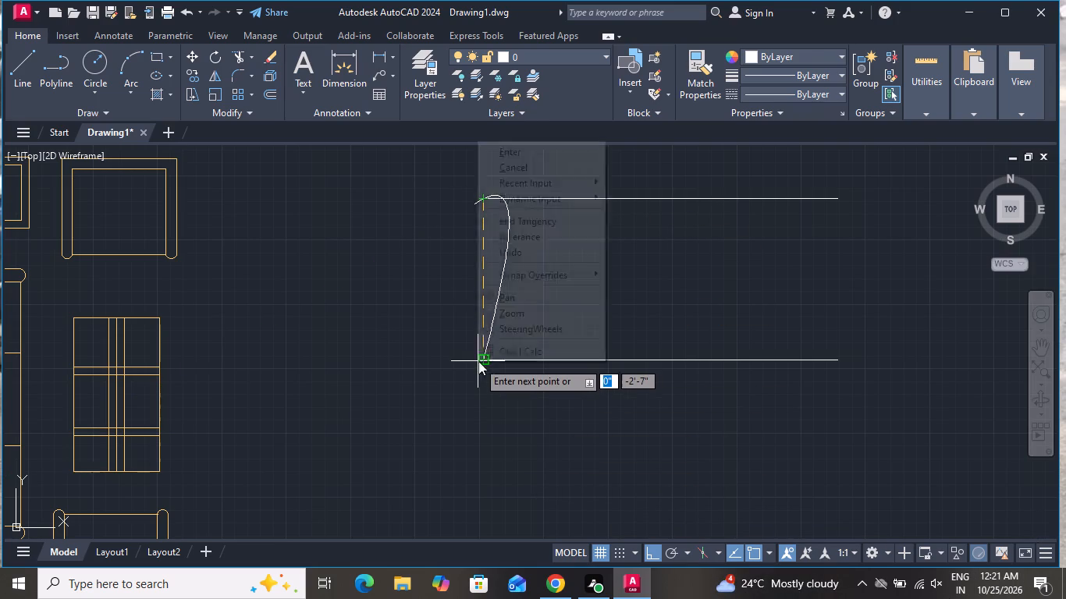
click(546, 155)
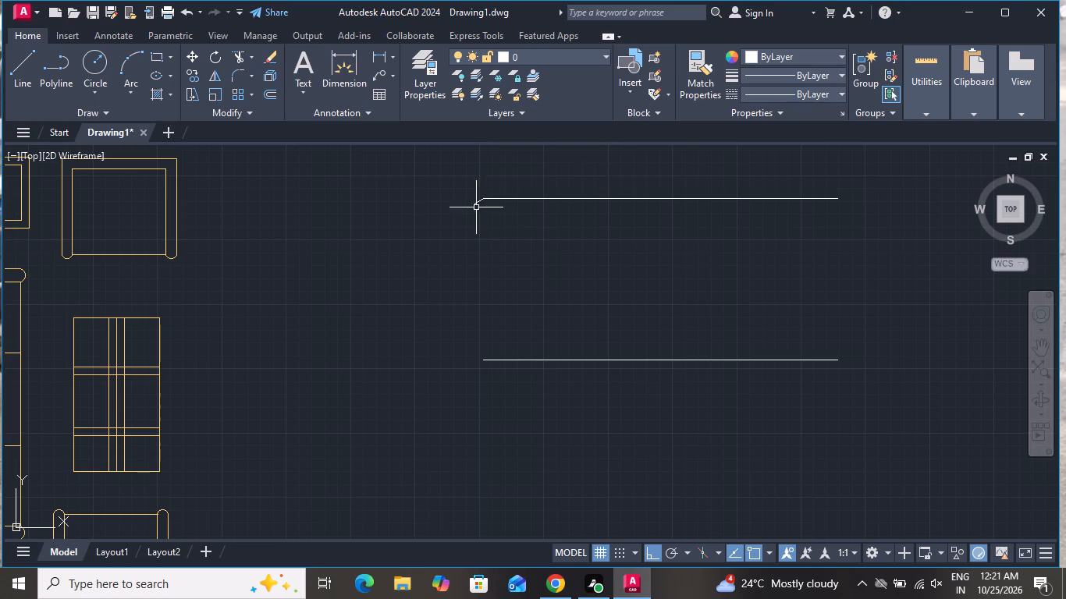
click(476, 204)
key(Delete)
Draw a spline from the upper line's left end through a midway point to the lower line's left end and slightly along it.
key(s)
text(pl)
key(space)
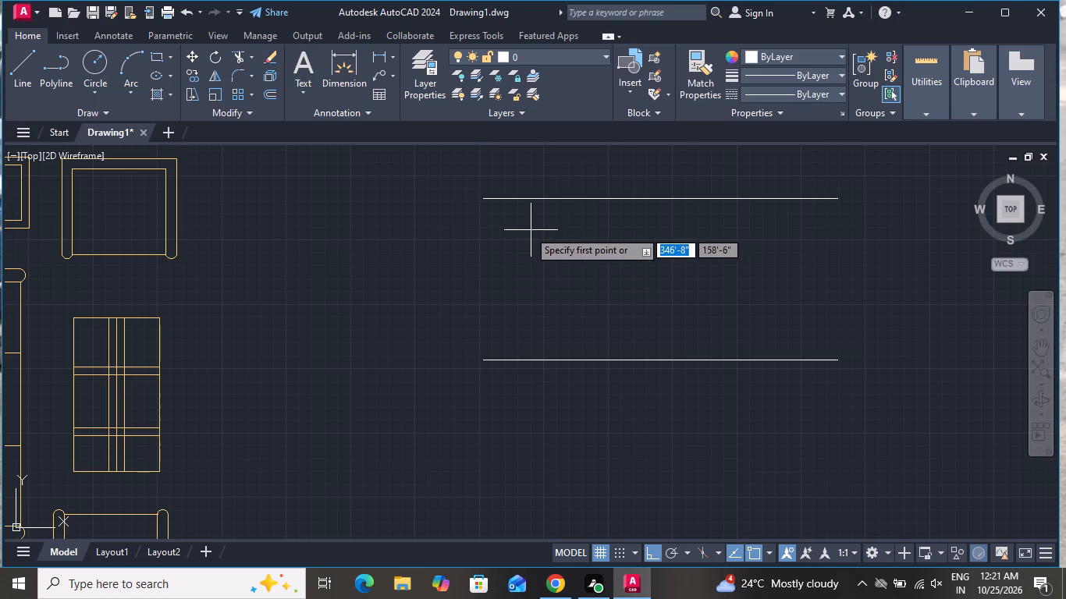
click(486, 204)
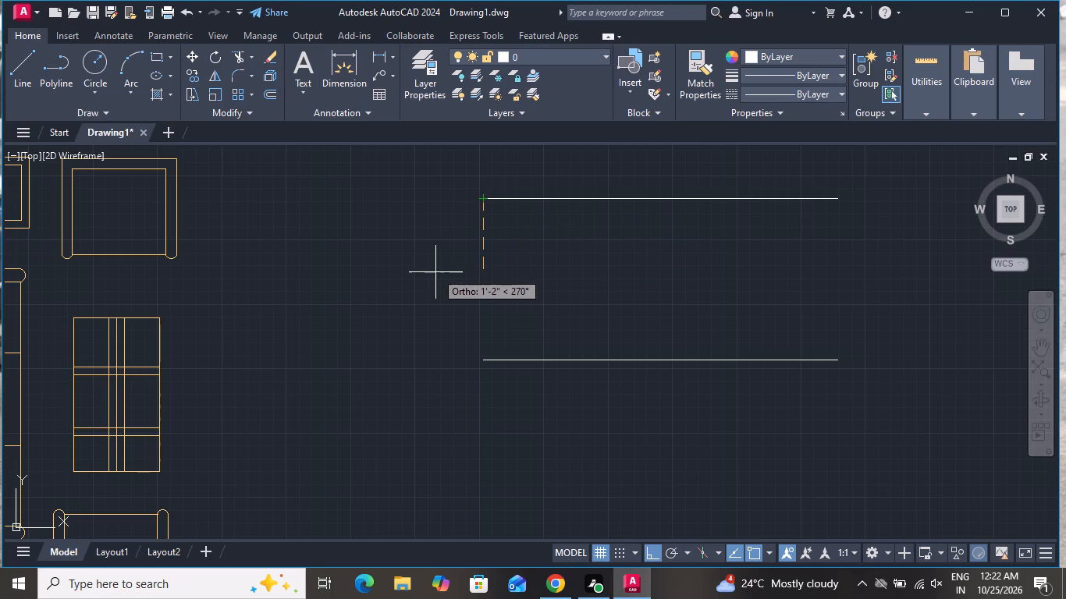
click(433, 278)
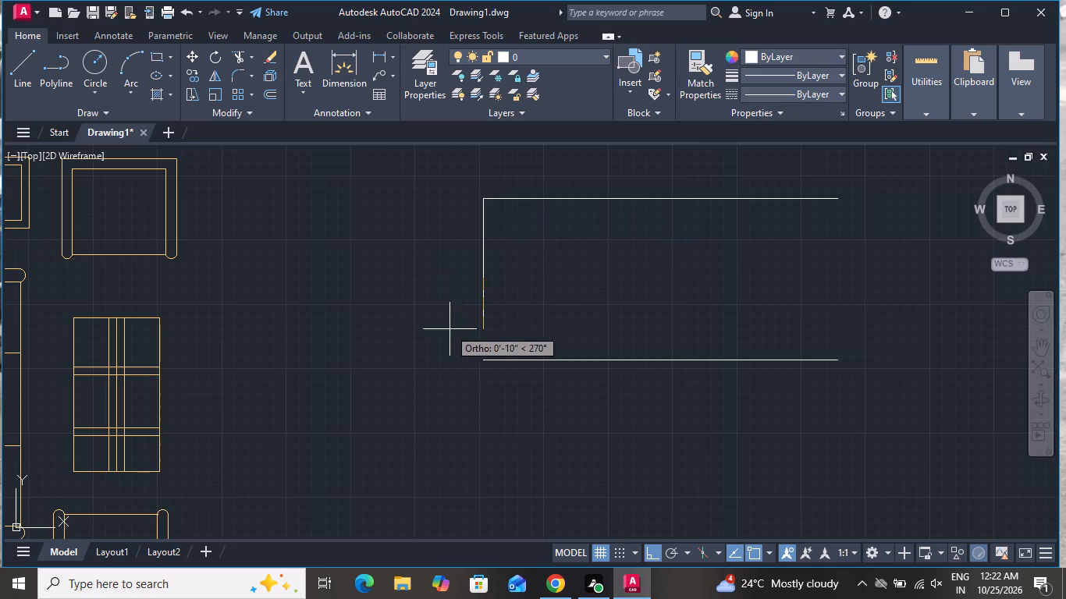
click(489, 361)
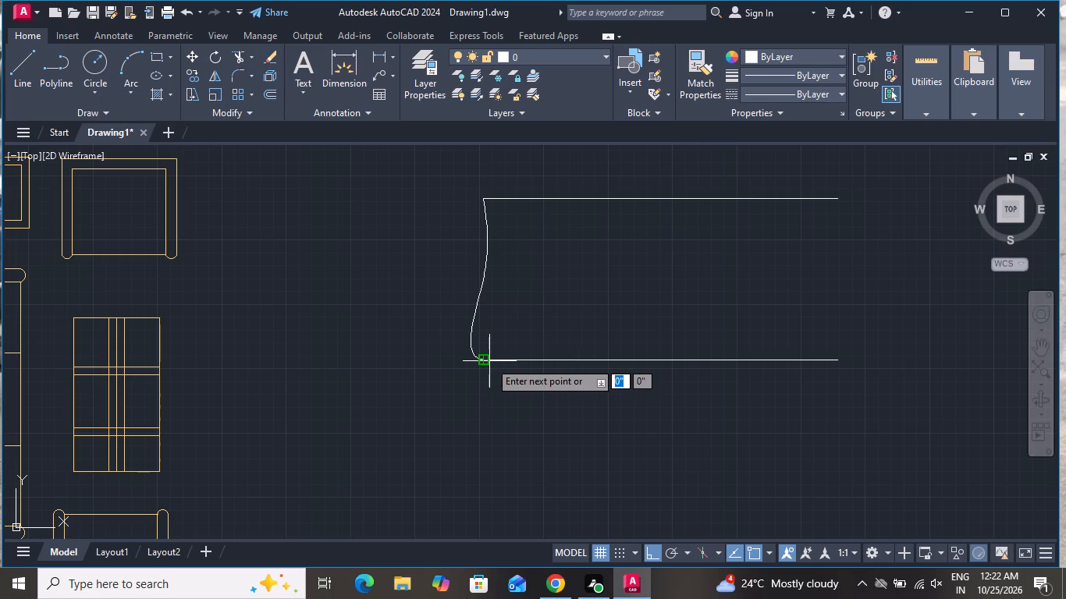
click(529, 325)
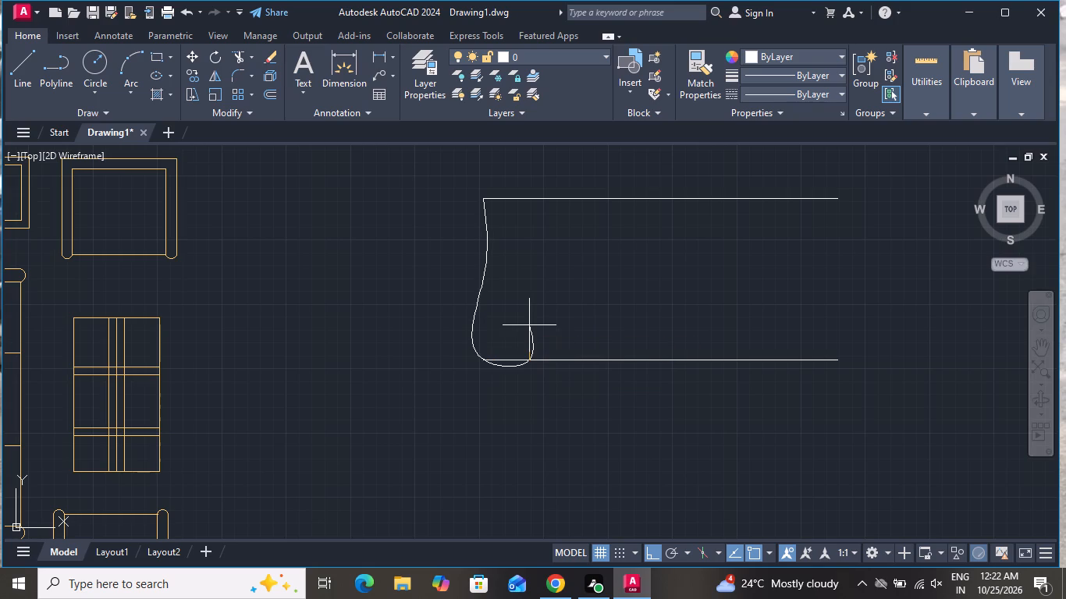
key(Return)
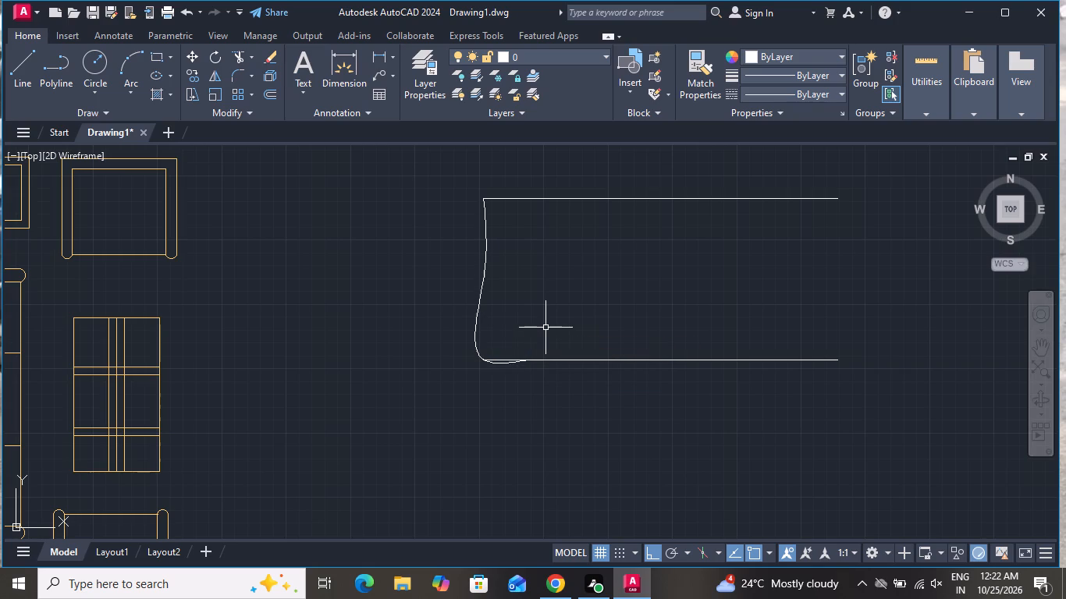
Reshape the spline into an outward bow, moving its middle point out about 1' and its last point onto the lower line's left end.
click(481, 271)
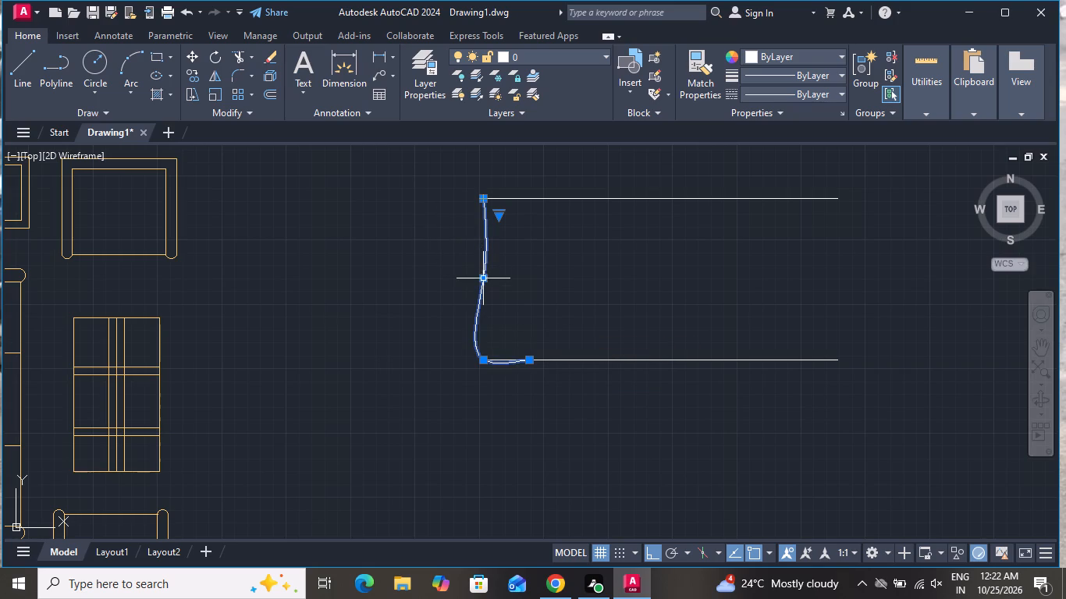
drag(481, 278, 424, 278)
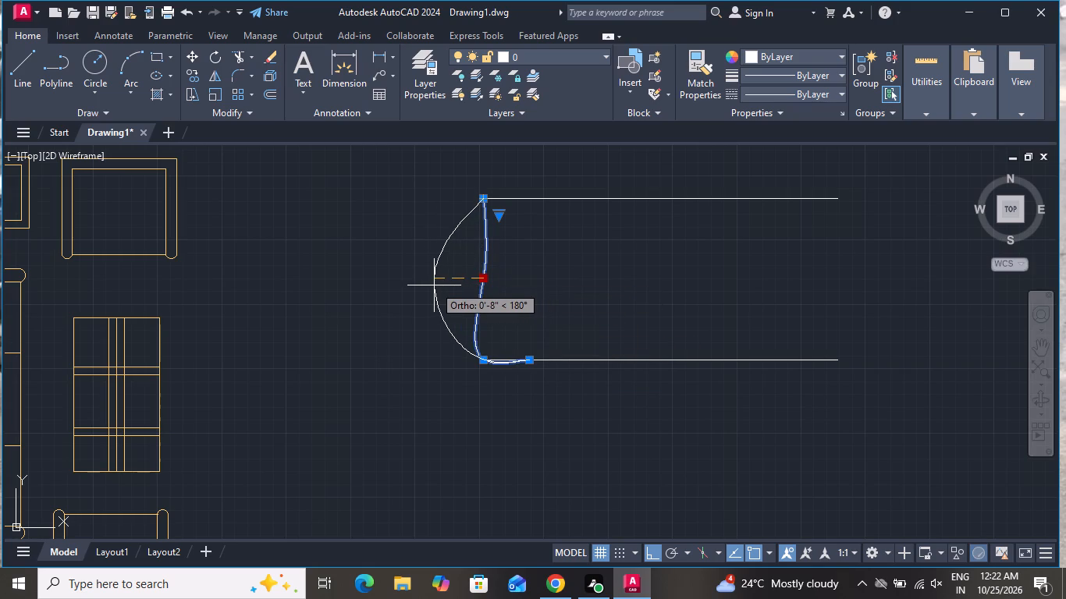
drag(424, 278, 420, 273)
click(420, 273)
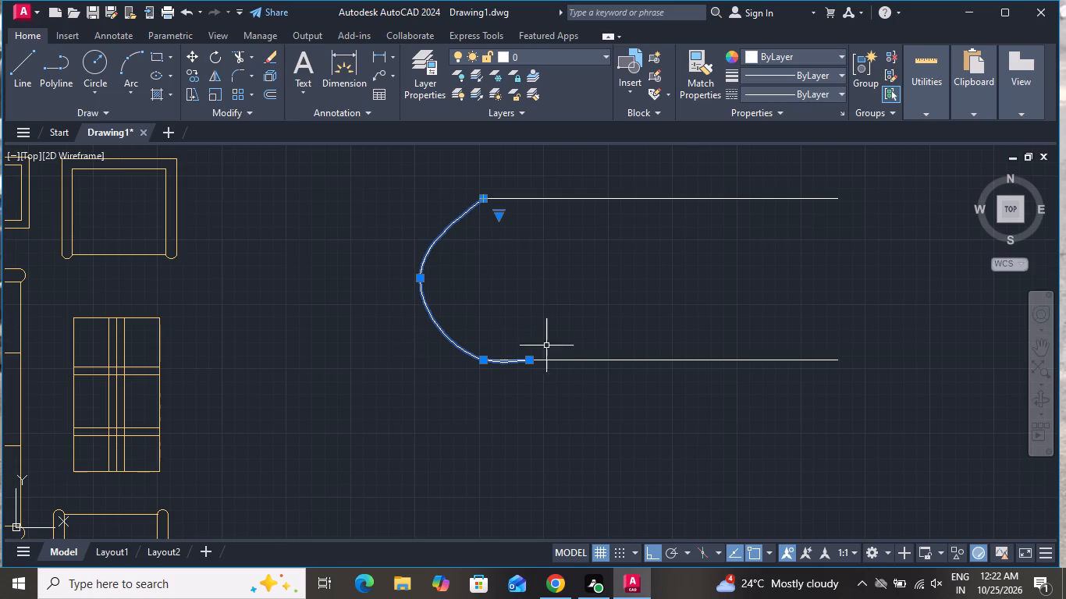
click(528, 361)
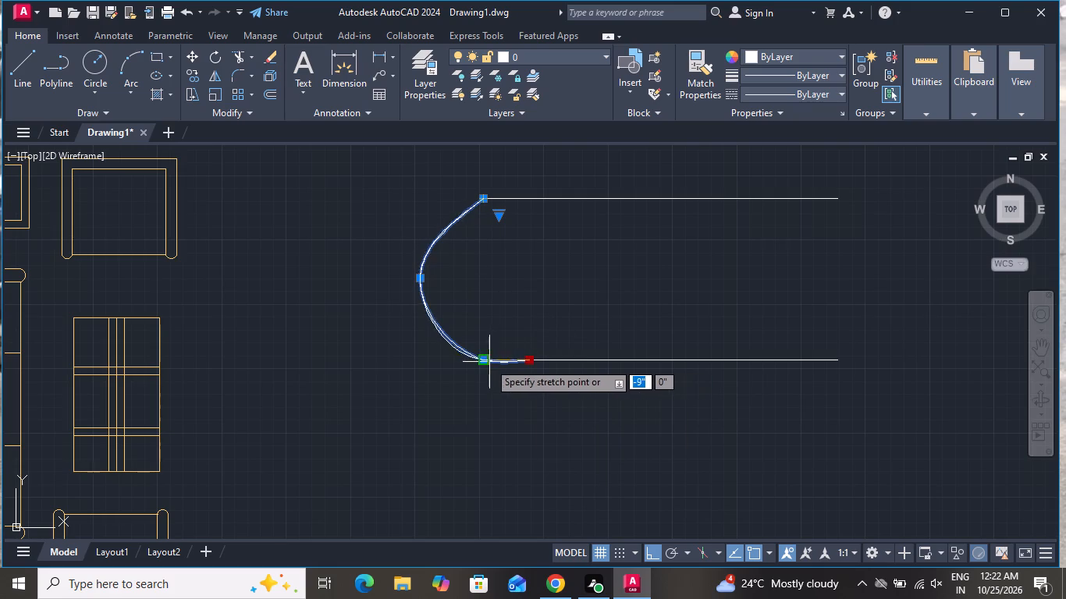
click(488, 360)
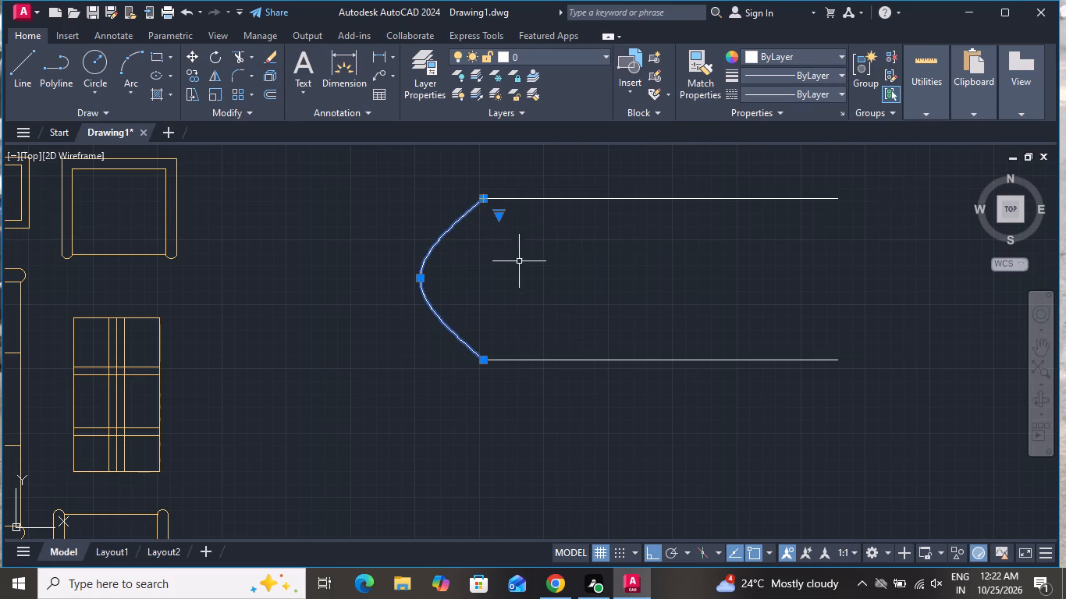
Copy the bowed end curve about 7'-4" horizontally, placing it just beyond the open right ends of the two lines.
scroll(519, 273, down, 1)
click(546, 275)
click(526, 292)
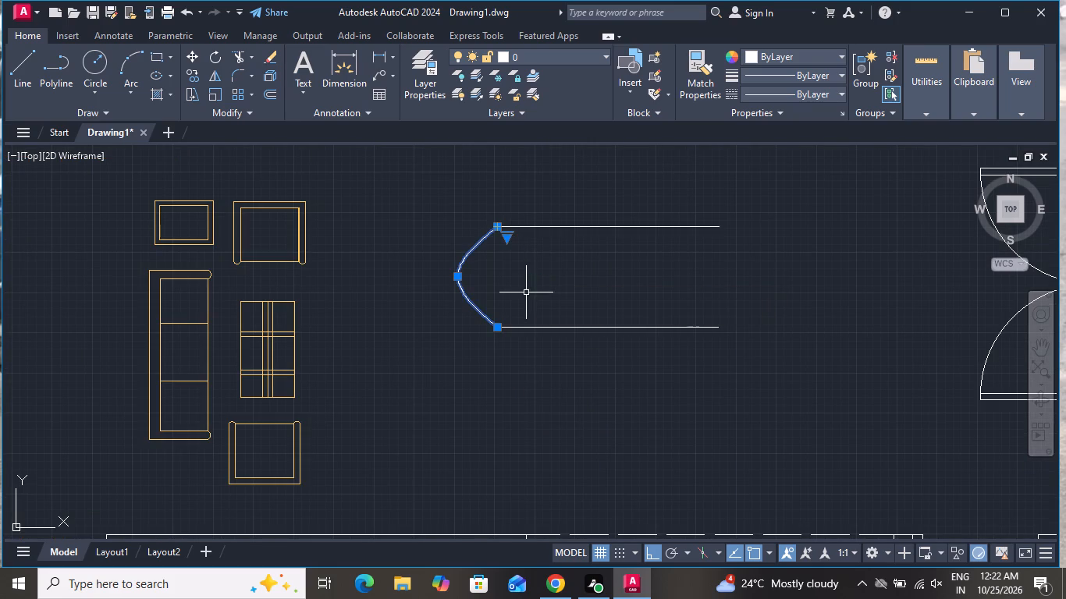
click(193, 82)
click(460, 279)
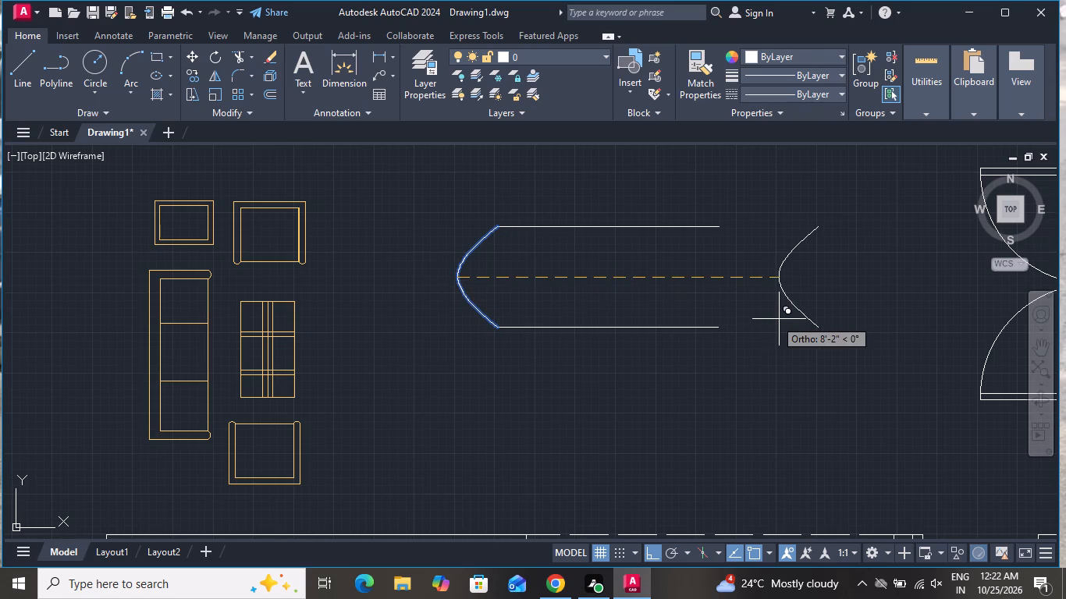
click(745, 316)
right_click(744, 316)
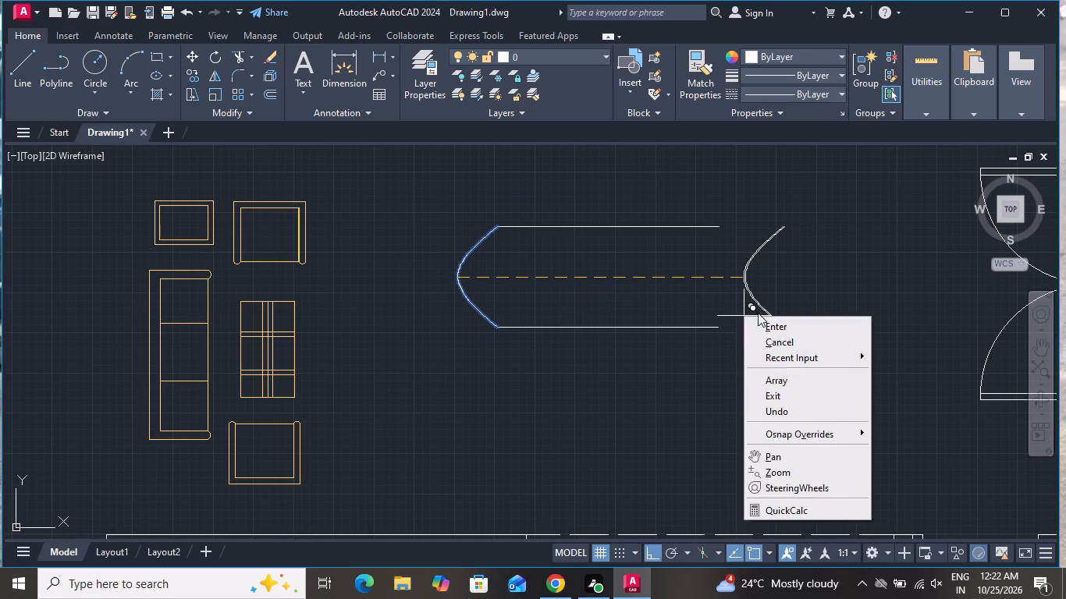
click(772, 342)
Rotate the copied end curve 180° about its upper end point.
click(801, 224)
click(759, 324)
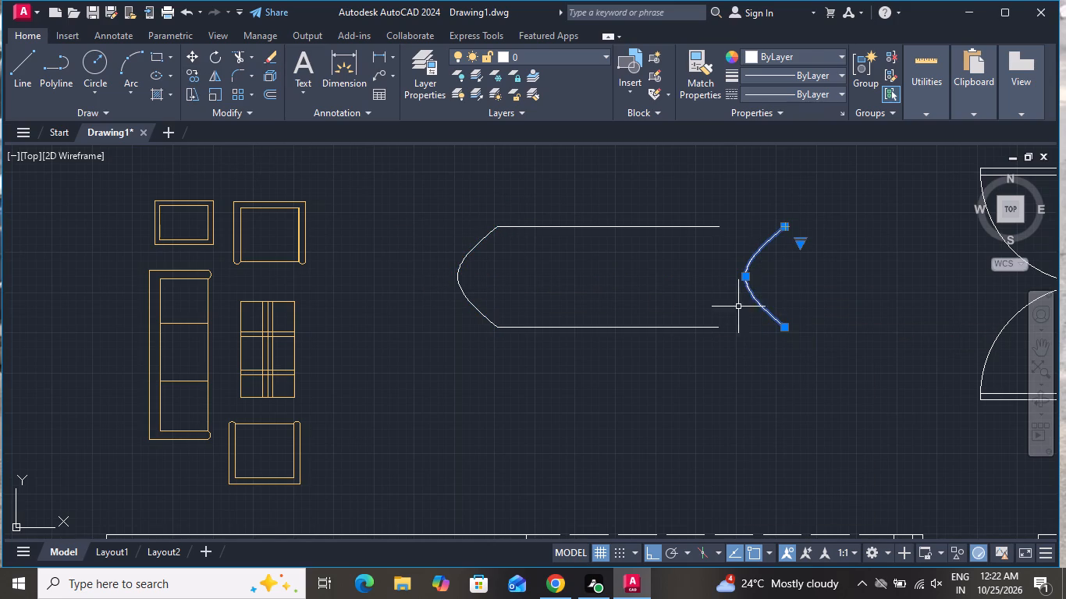
click(216, 51)
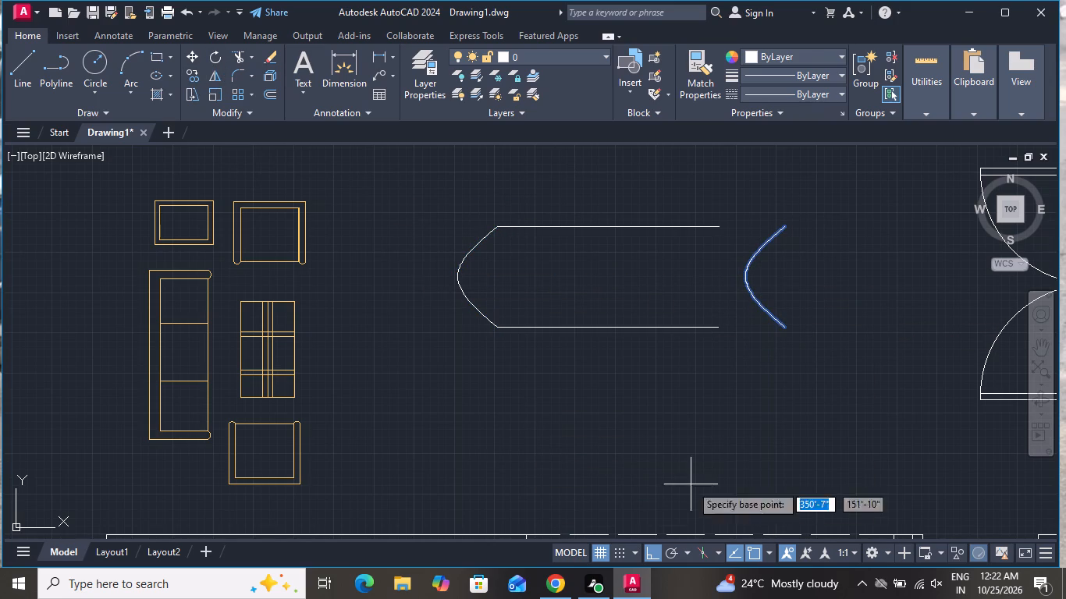
click(791, 229)
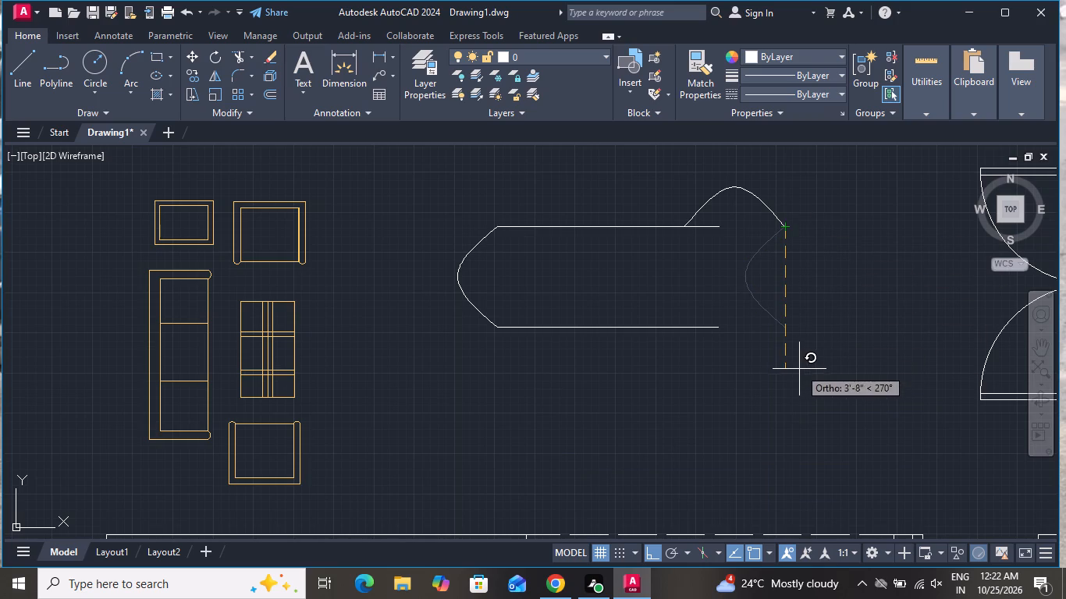
click(425, 296)
With Ortho off, move the rotated curve by its upper end onto the right end of the table's upper line, closing the outline.
scroll(826, 230, down, 1)
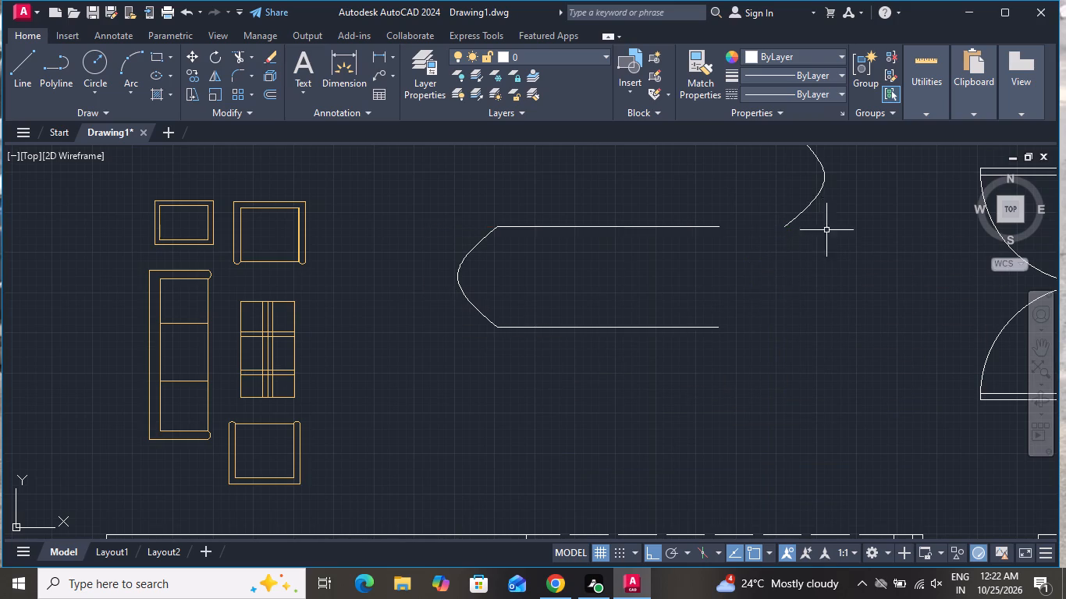
scroll(826, 232, down, 1)
click(840, 183)
click(819, 246)
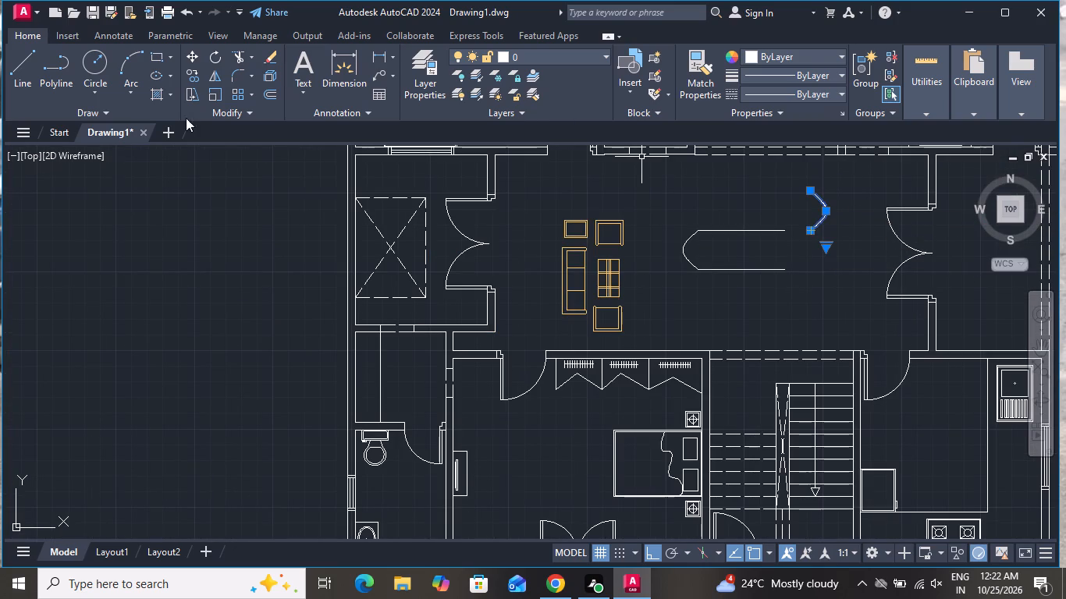
click(193, 52)
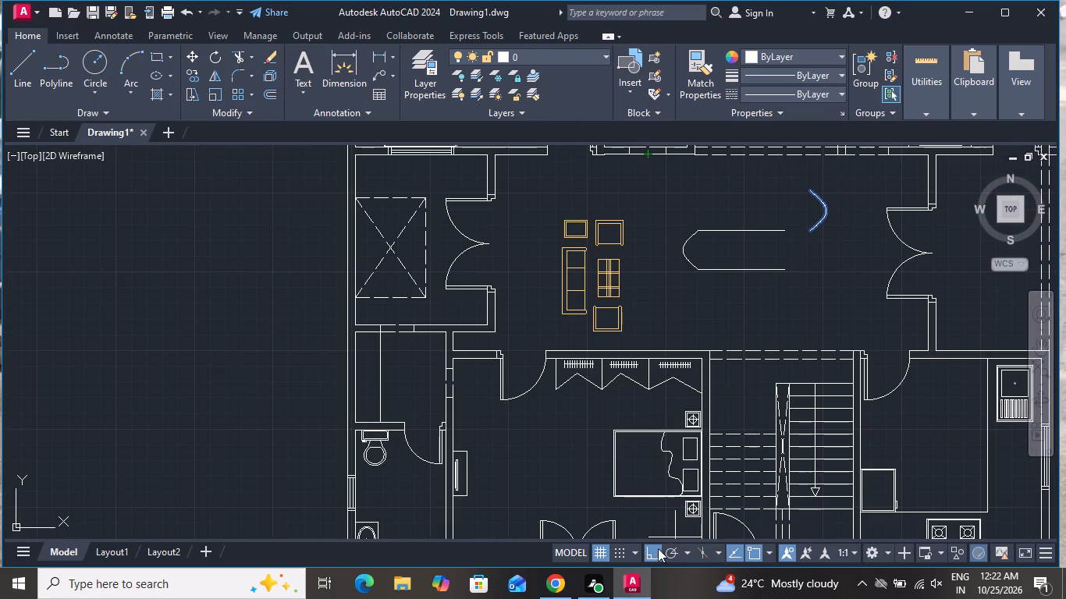
click(653, 550)
scroll(827, 204, up, 2)
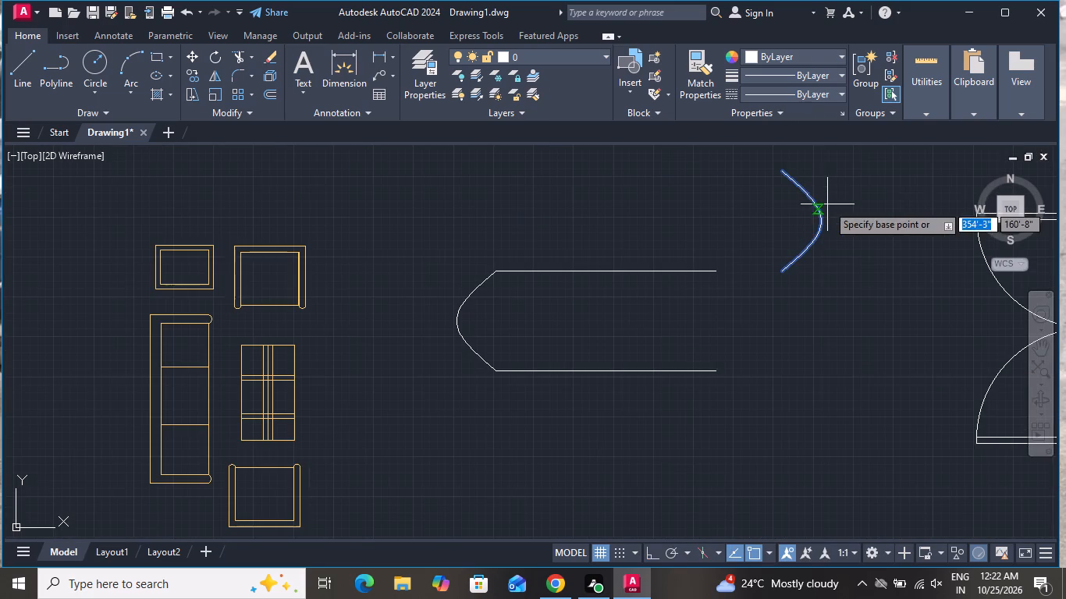
click(780, 163)
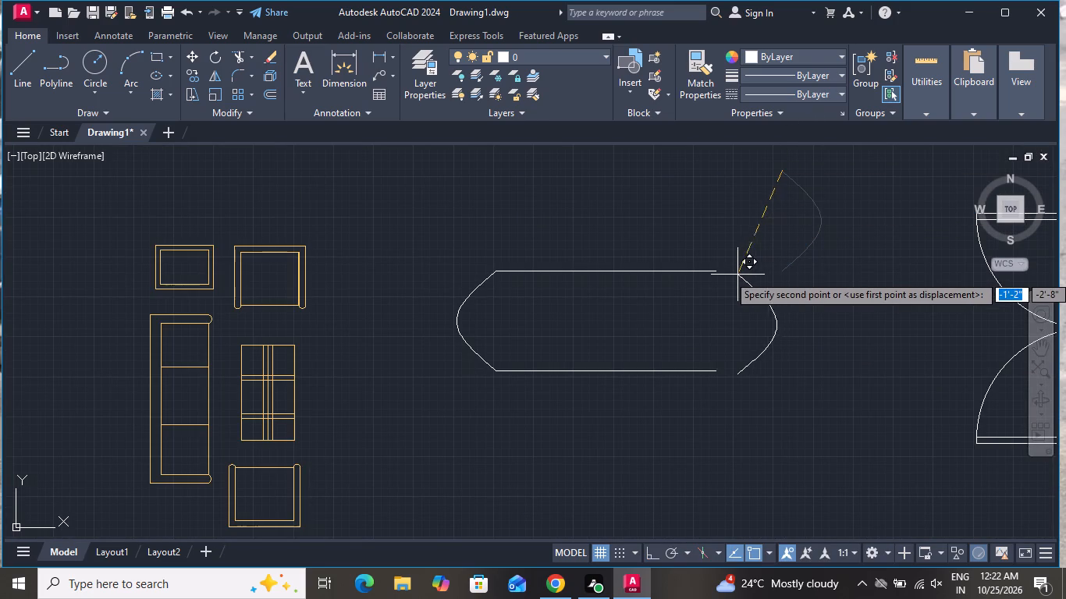
click(716, 269)
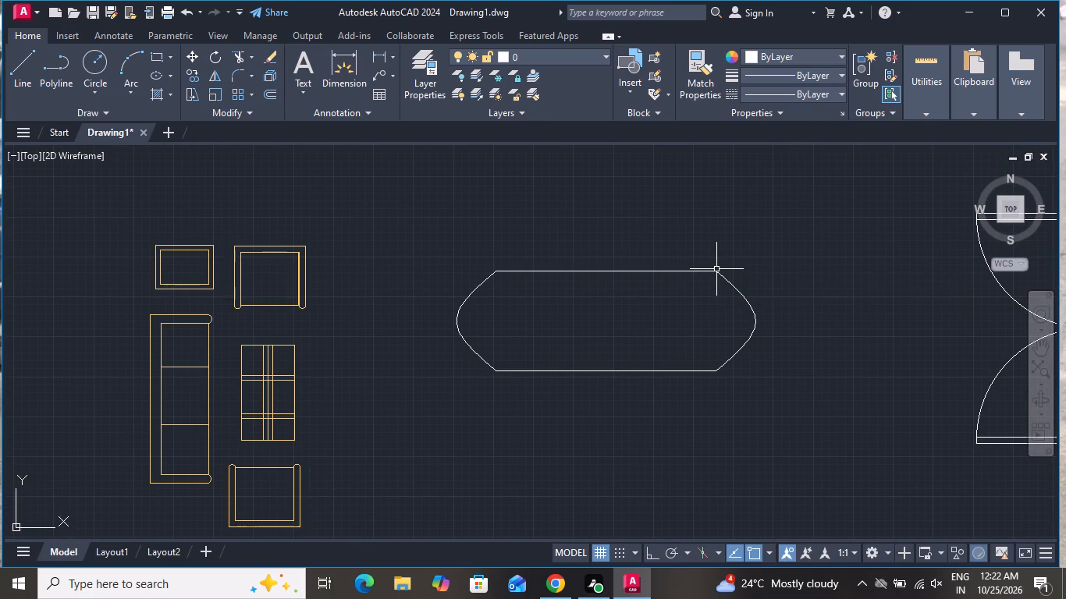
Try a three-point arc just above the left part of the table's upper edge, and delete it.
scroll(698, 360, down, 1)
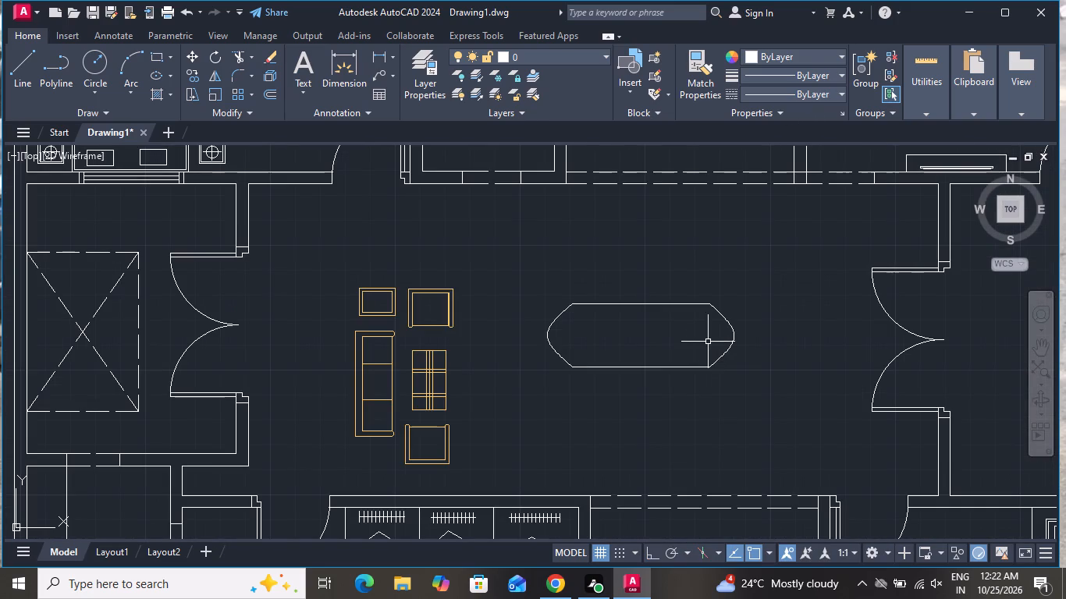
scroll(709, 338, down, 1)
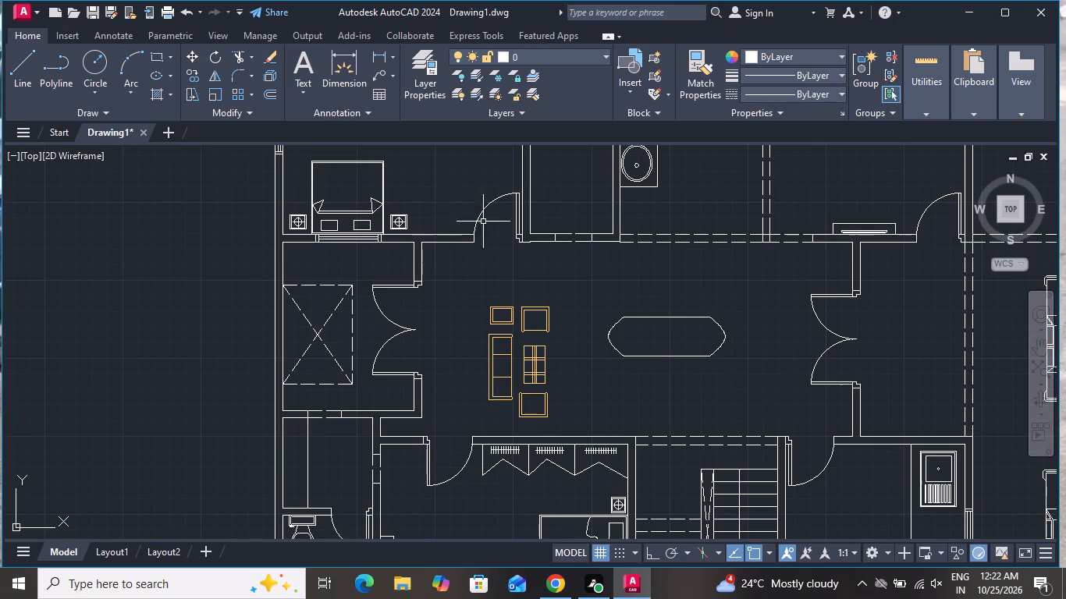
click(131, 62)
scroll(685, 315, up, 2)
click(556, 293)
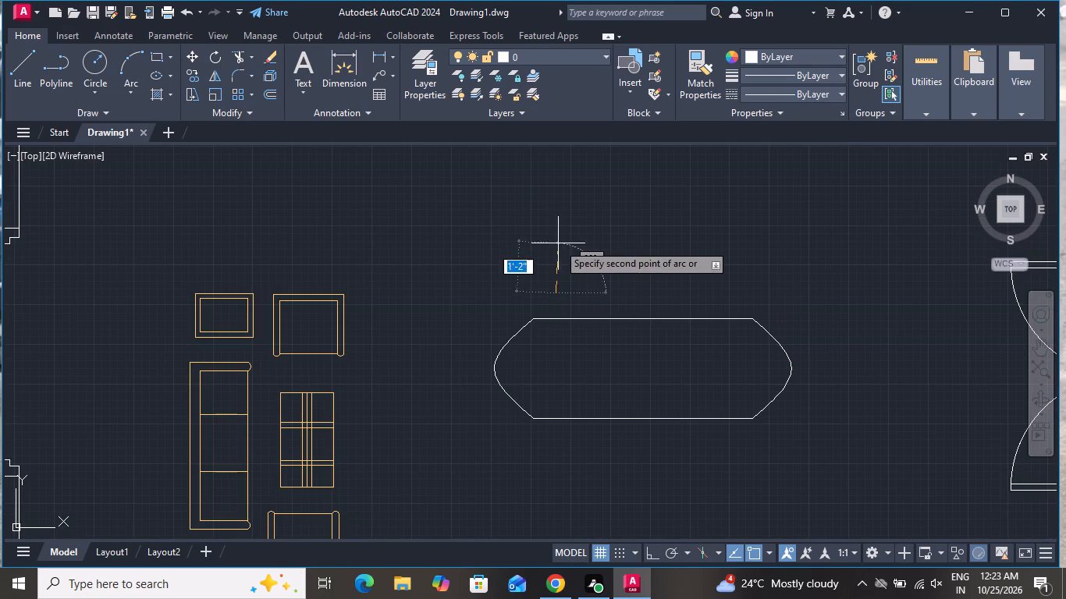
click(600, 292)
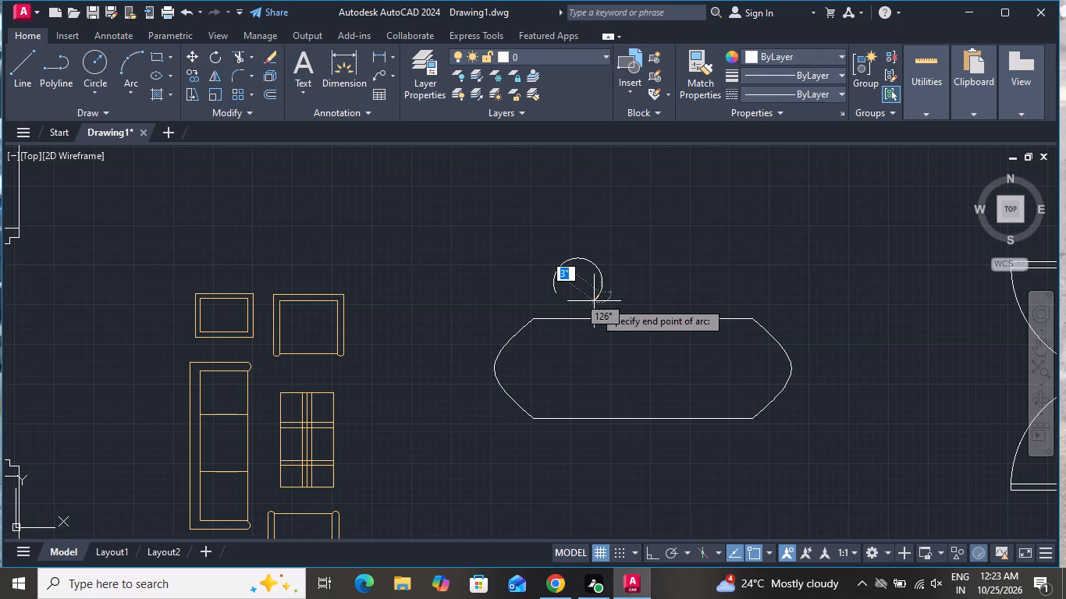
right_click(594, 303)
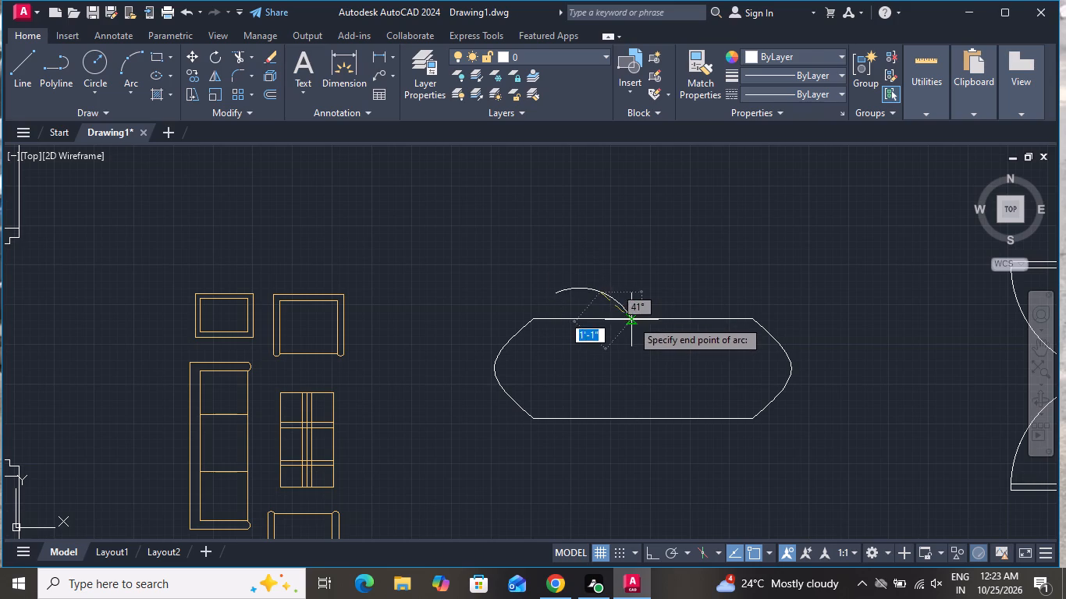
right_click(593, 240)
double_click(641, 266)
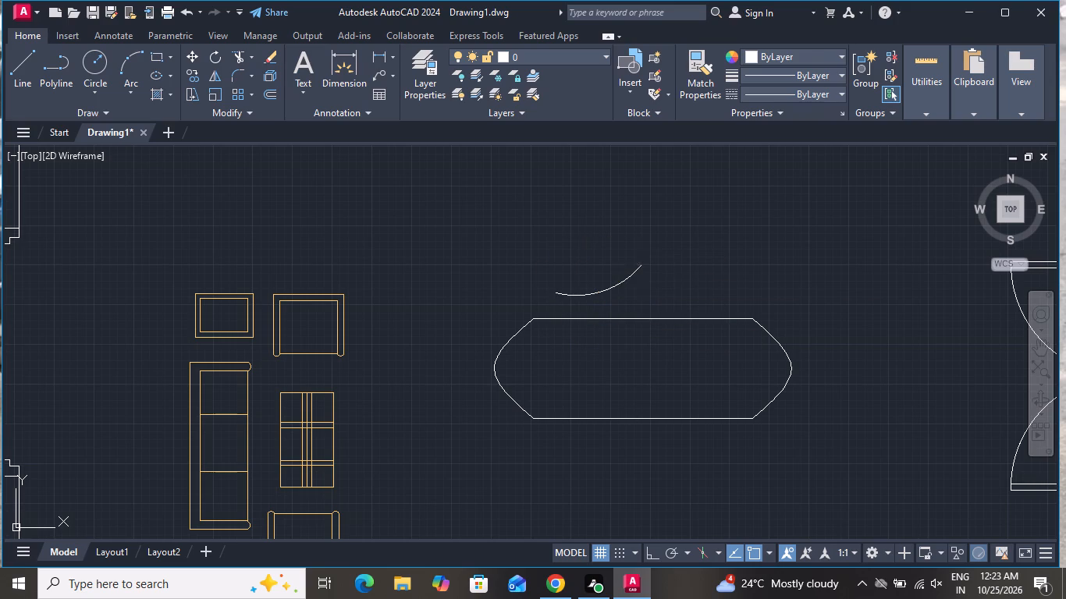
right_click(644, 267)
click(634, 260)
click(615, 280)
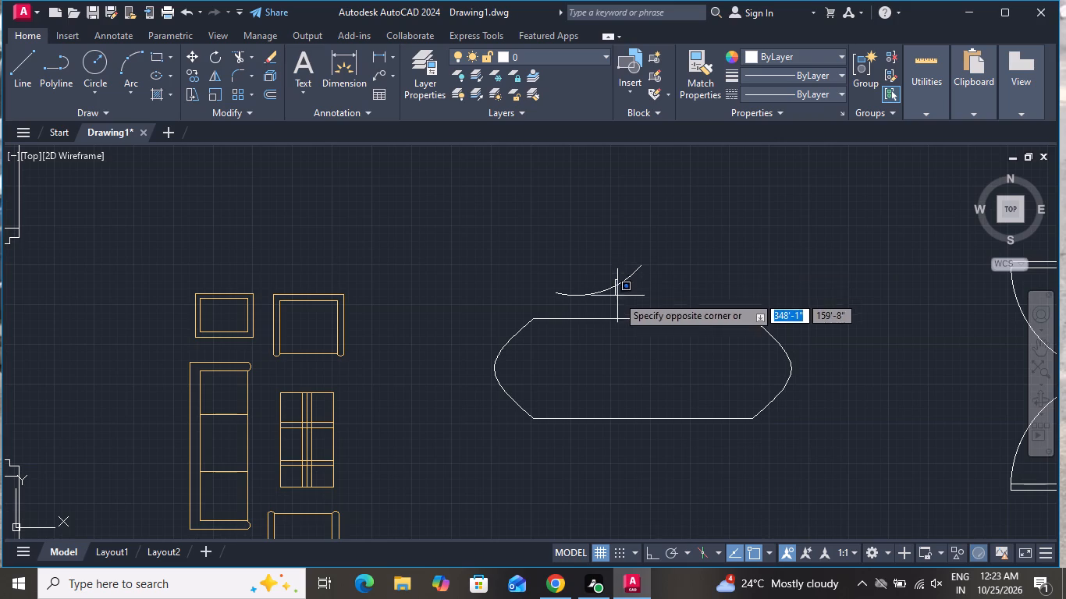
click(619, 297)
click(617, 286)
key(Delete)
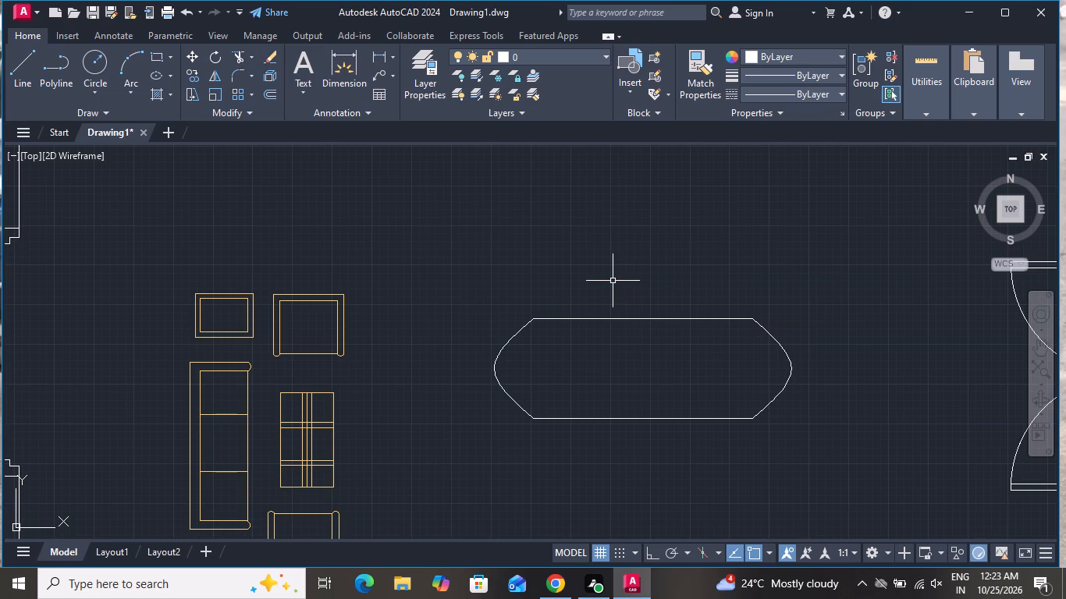
Draw an arched chair-outline spline above the table's upper edge near its left end, rising about 1'-2", crossing about 11", and returning down.
key(s)
text(pl)
key(space)
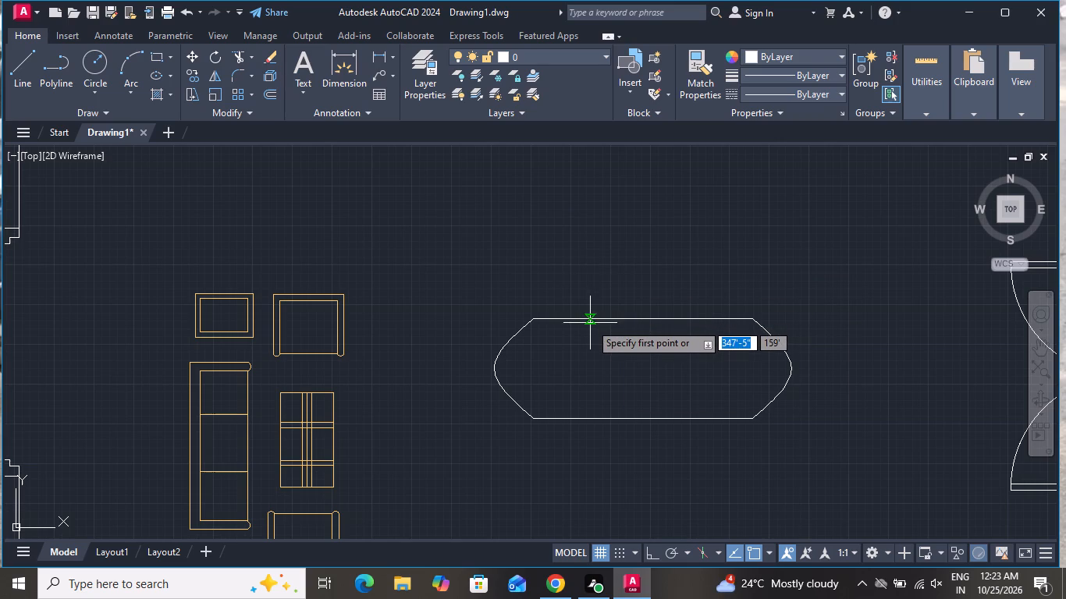
scroll(571, 338, up, 1)
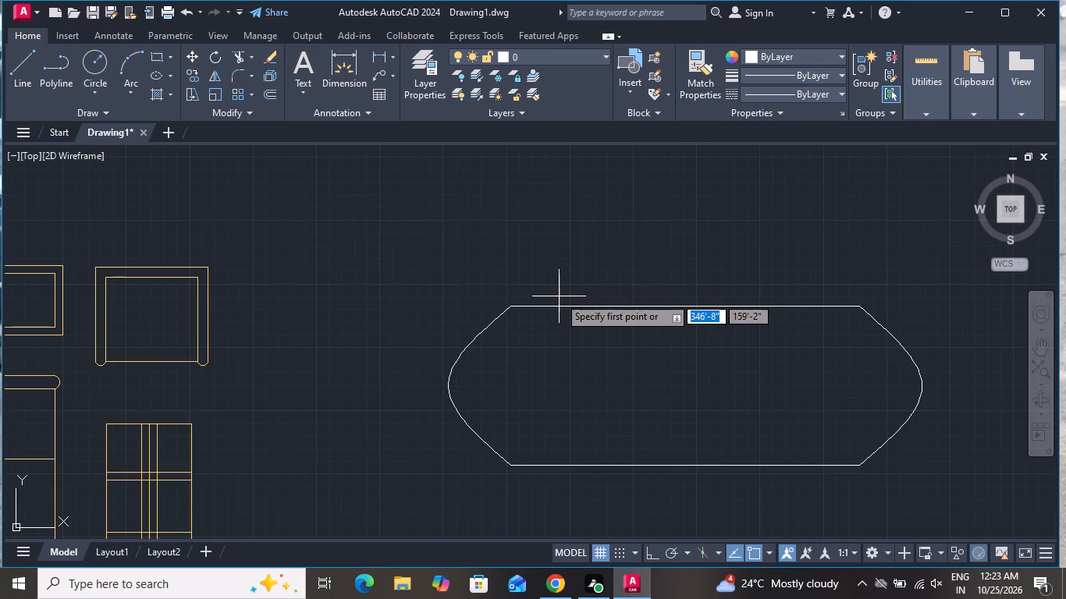
click(548, 285)
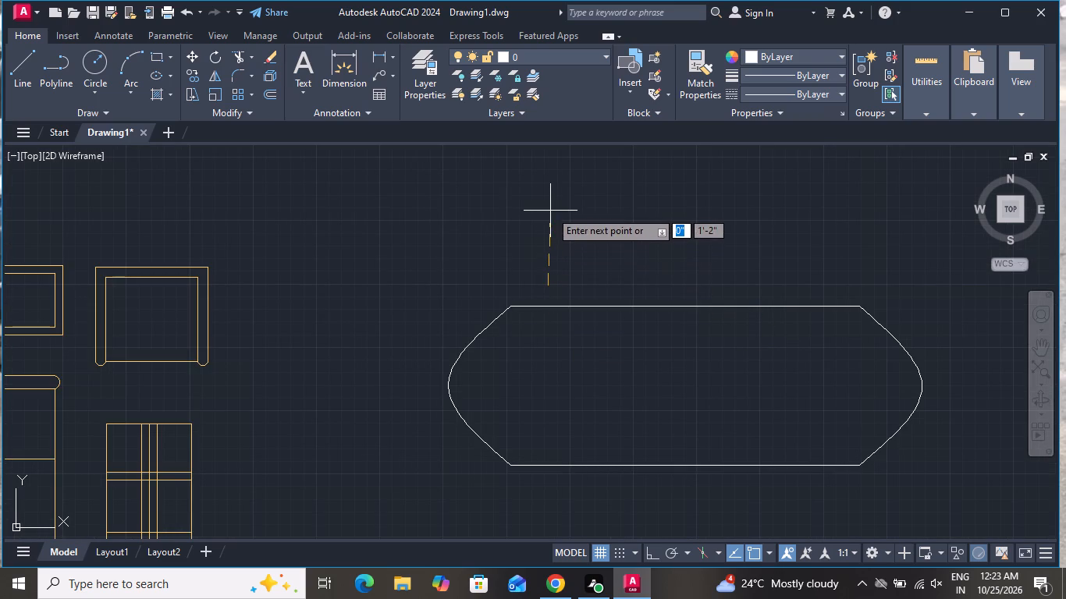
click(548, 207)
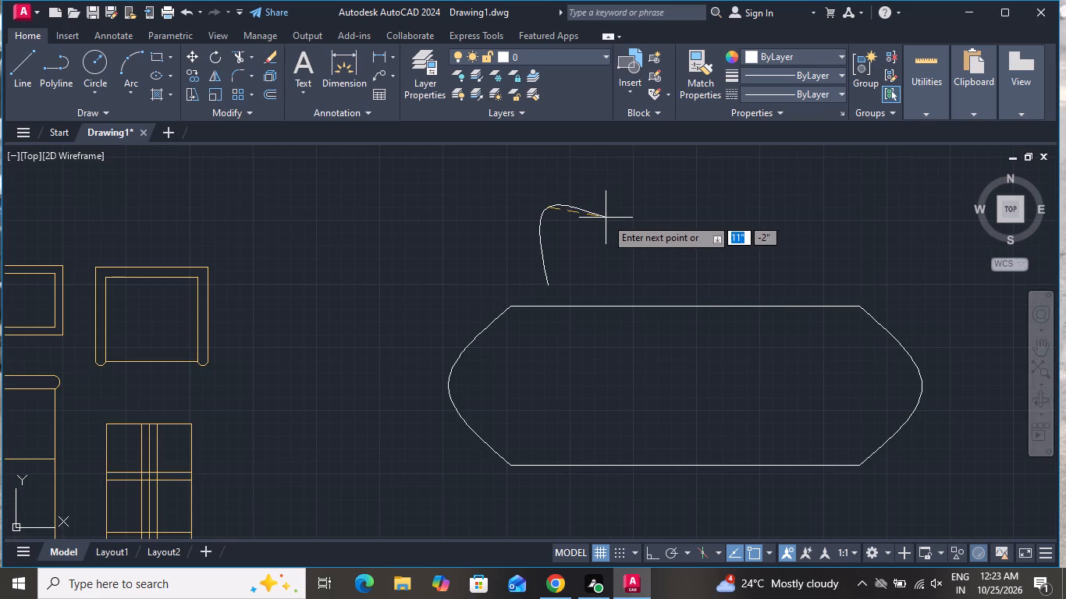
click(606, 218)
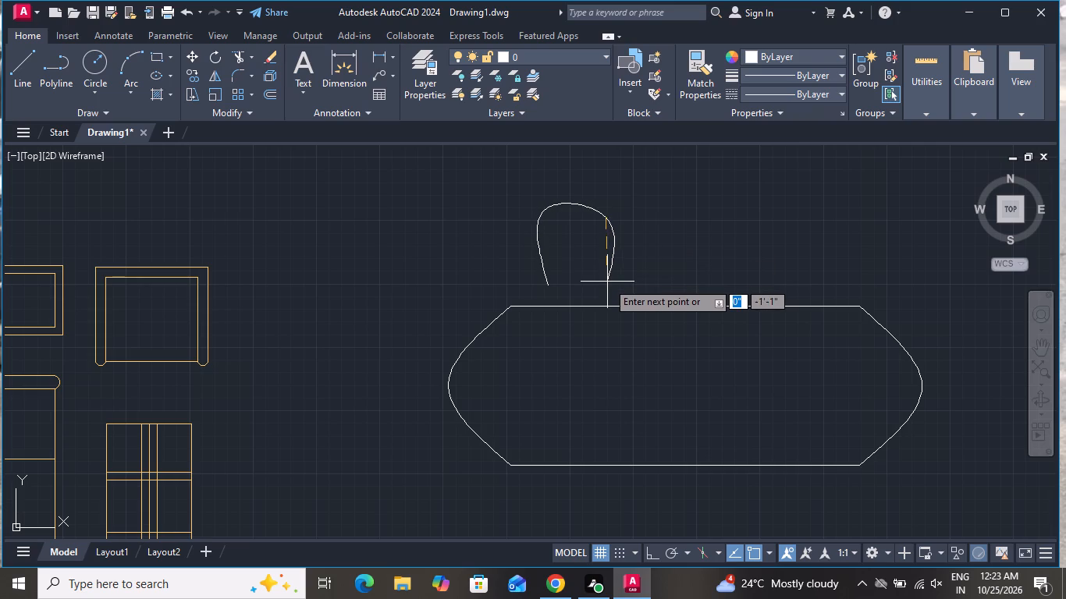
click(607, 292)
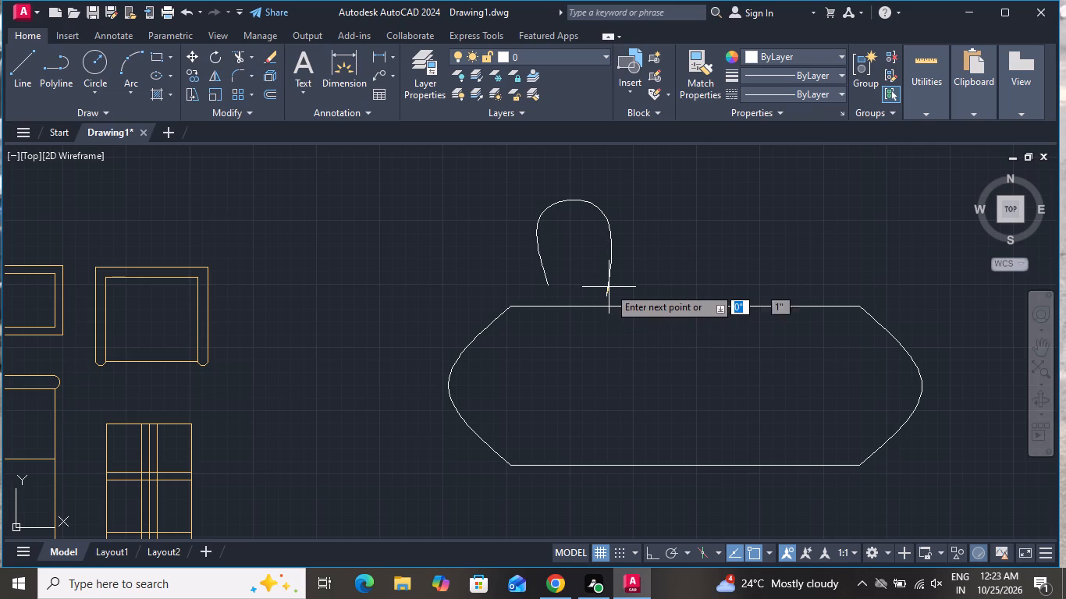
click(609, 287)
key(Return)
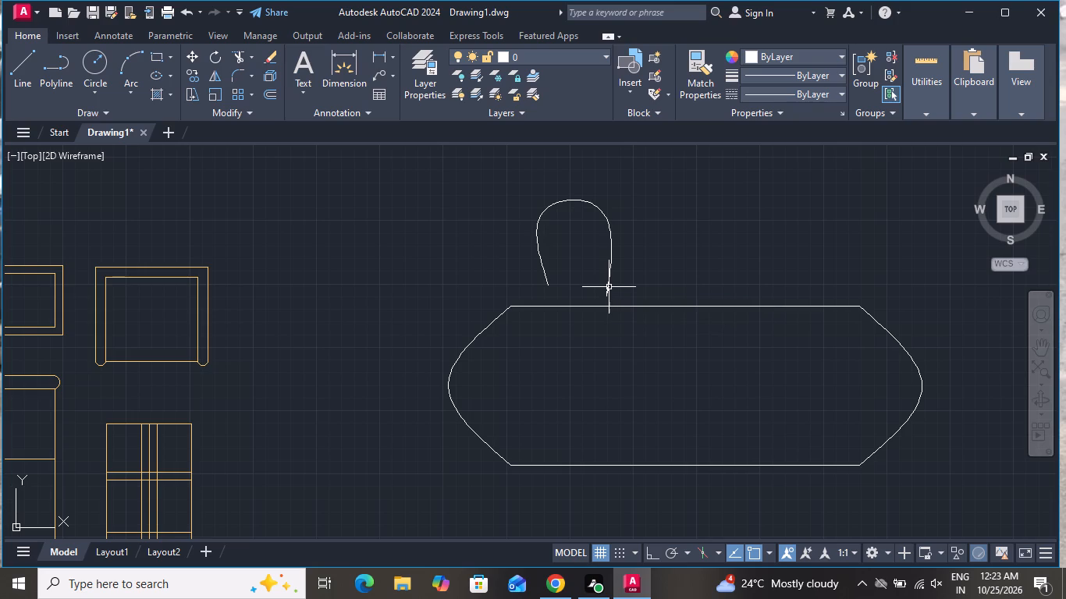
Draw a short line continuing the chair outline's left end down toward the table's upper edge.
scroll(610, 297, down, 1)
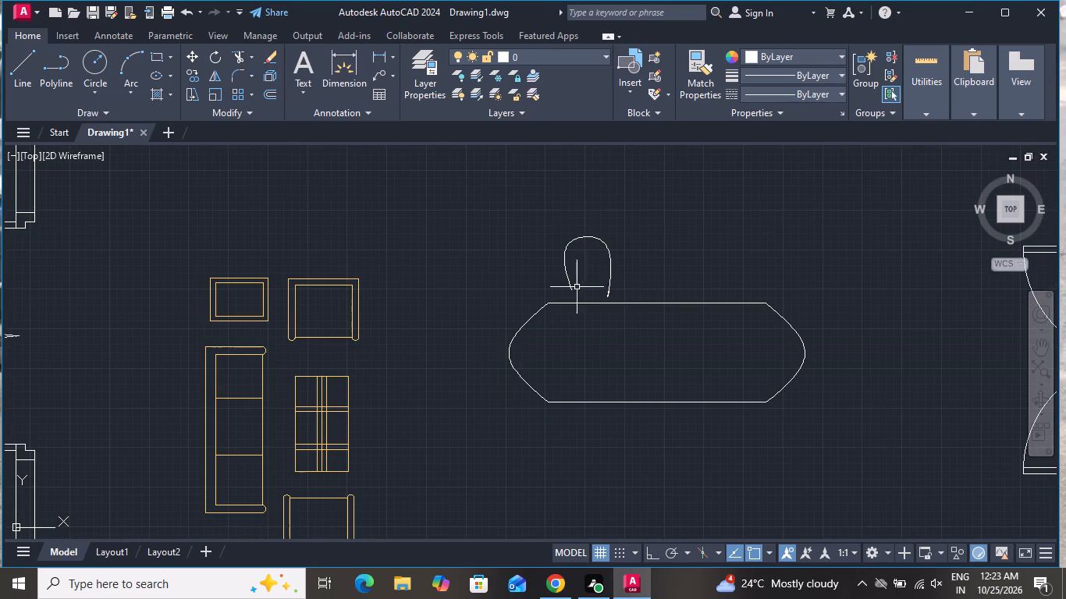
scroll(577, 286, up, 2)
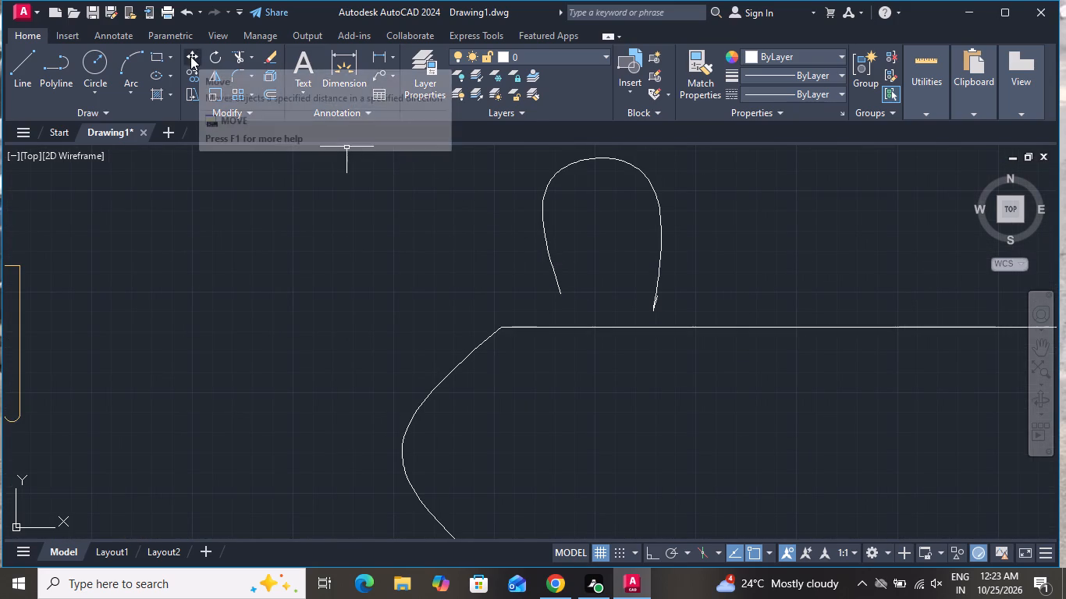
click(22, 57)
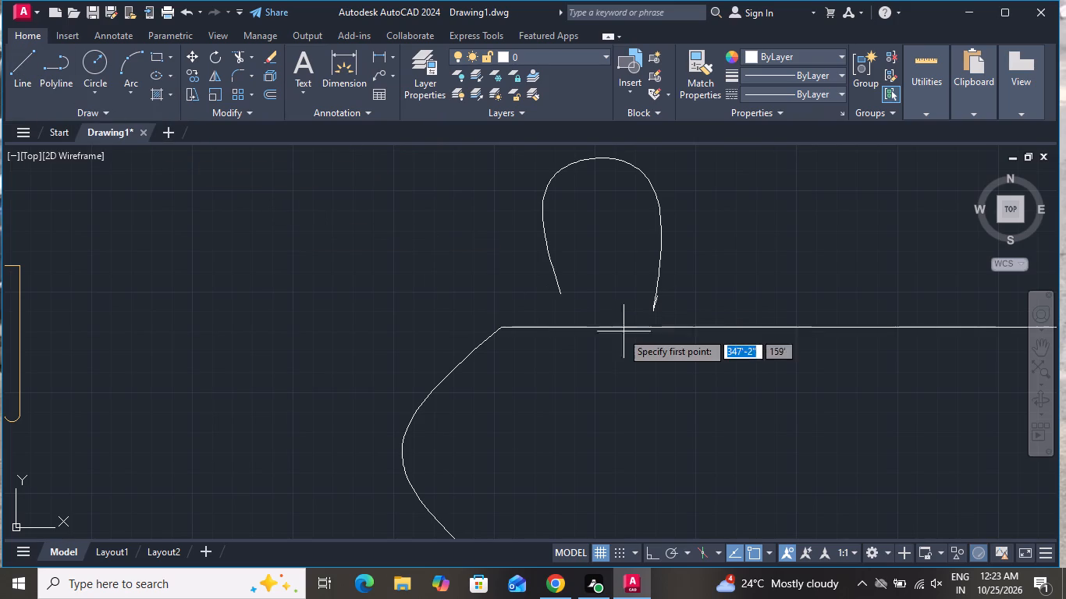
scroll(606, 364, up, 2)
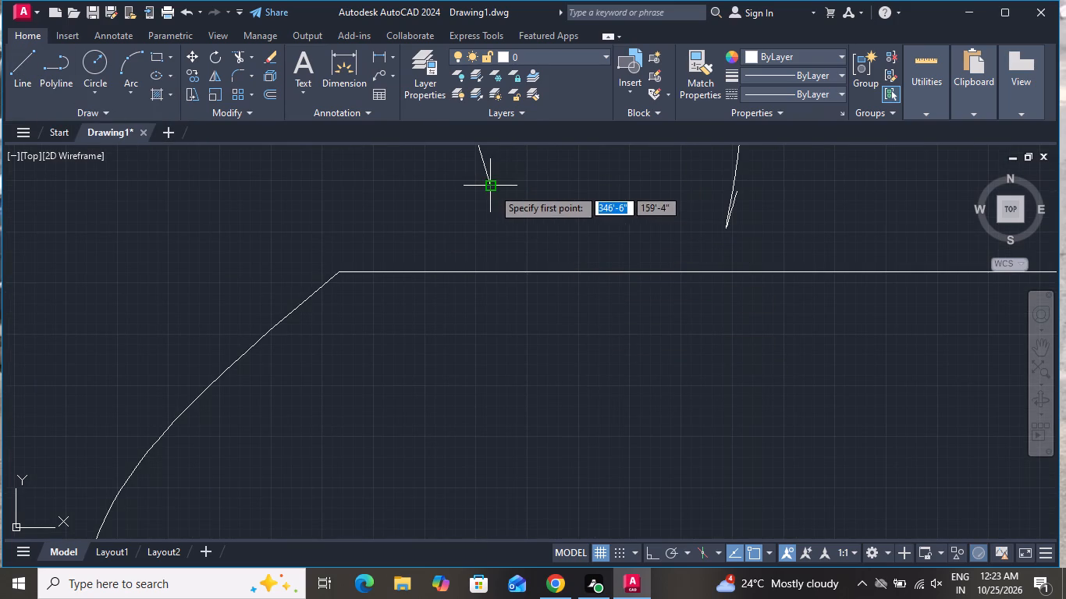
click(489, 187)
click(507, 236)
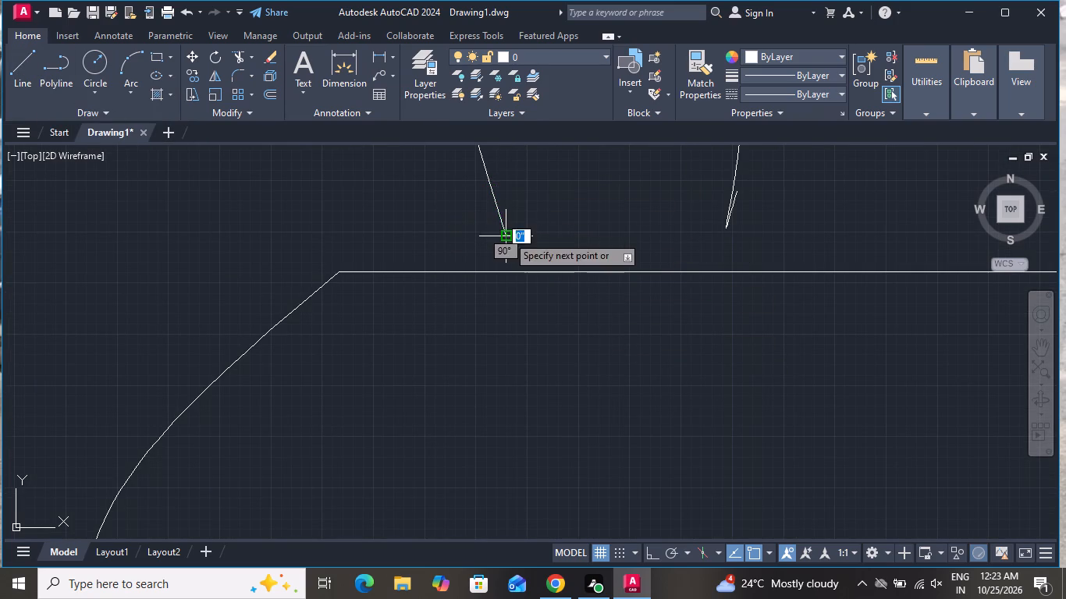
right_click(513, 240)
click(525, 257)
scroll(548, 303, down, 1)
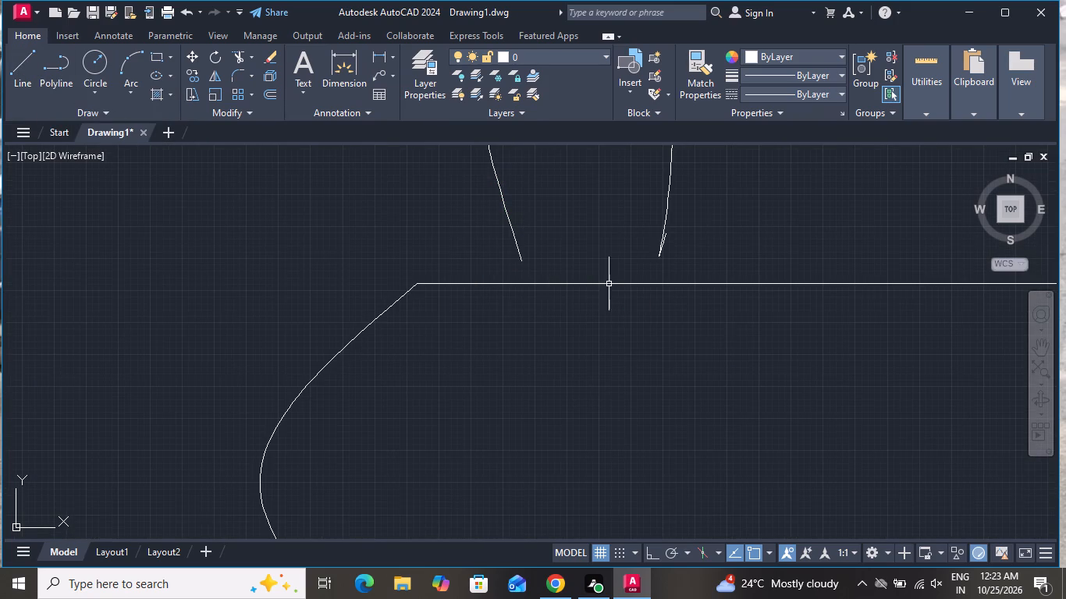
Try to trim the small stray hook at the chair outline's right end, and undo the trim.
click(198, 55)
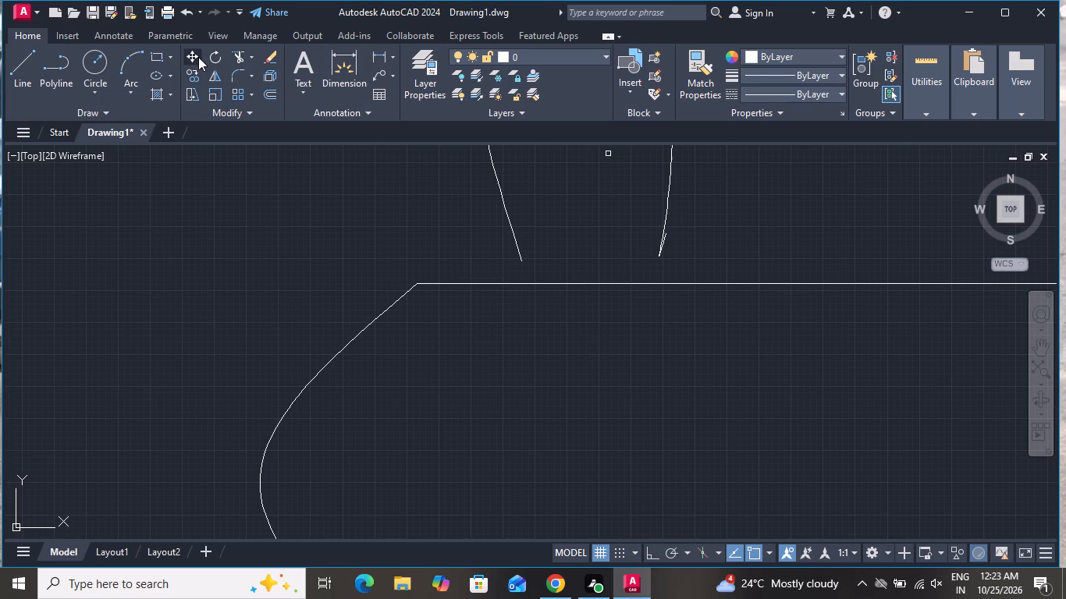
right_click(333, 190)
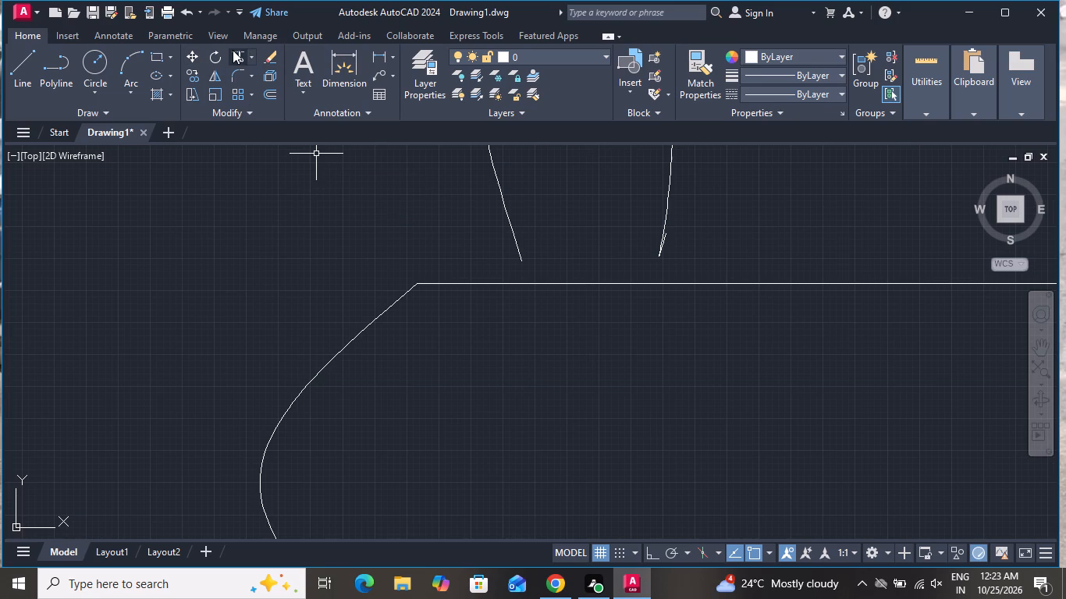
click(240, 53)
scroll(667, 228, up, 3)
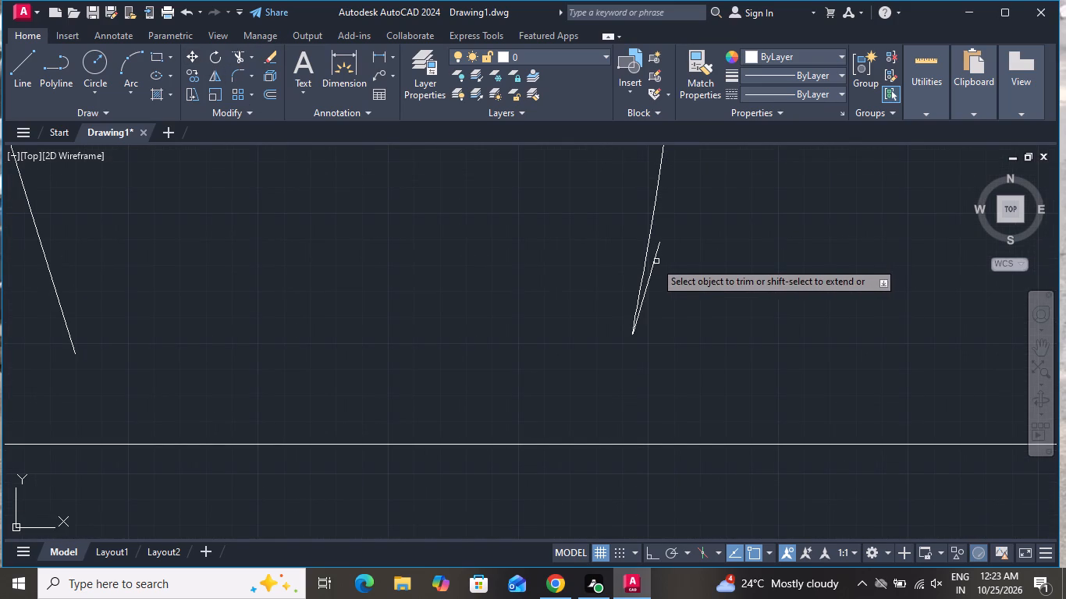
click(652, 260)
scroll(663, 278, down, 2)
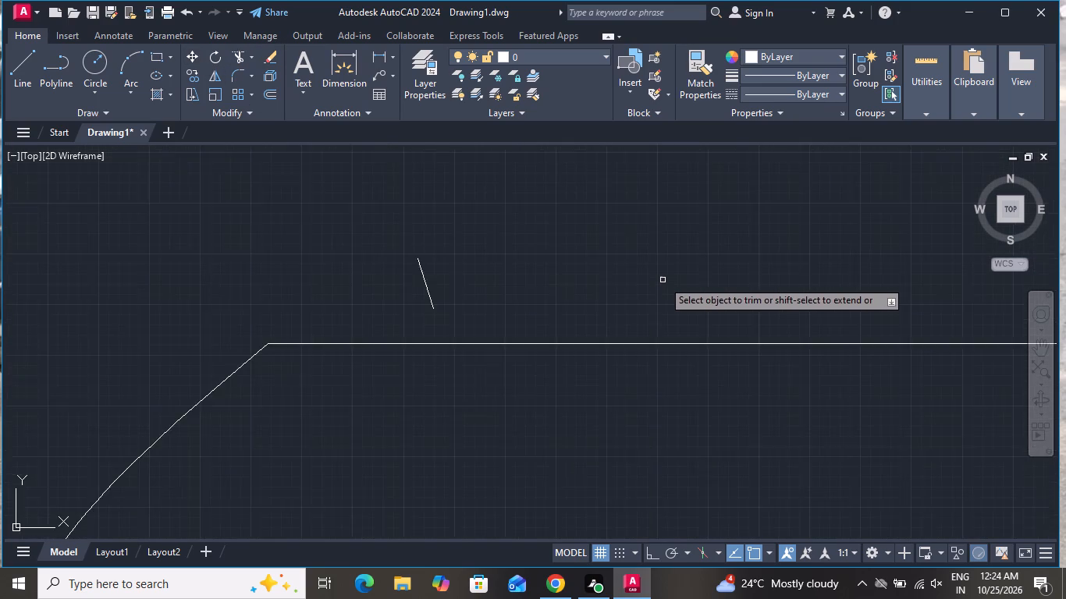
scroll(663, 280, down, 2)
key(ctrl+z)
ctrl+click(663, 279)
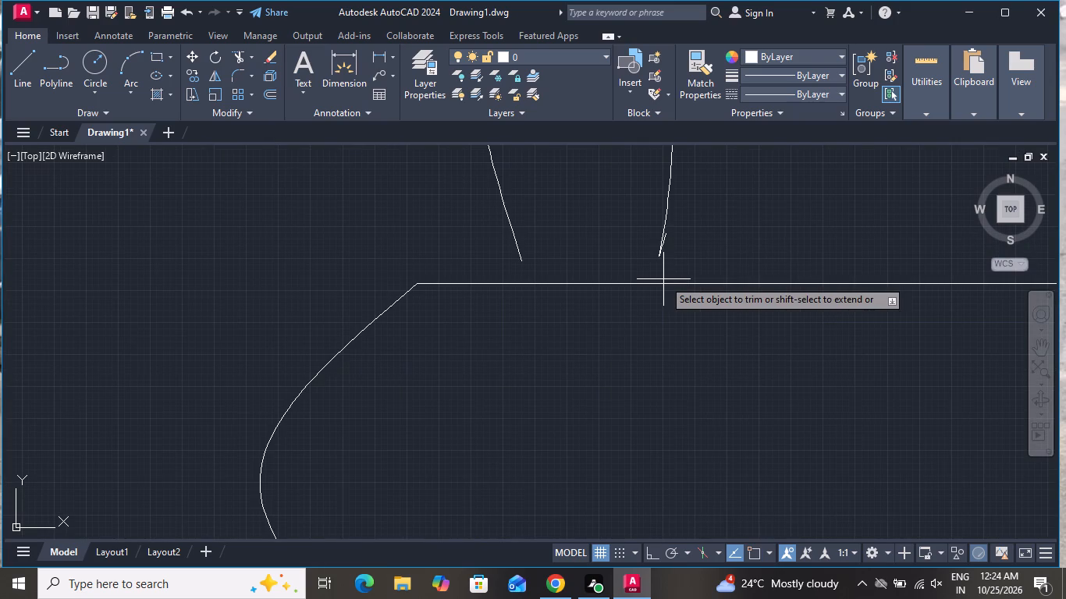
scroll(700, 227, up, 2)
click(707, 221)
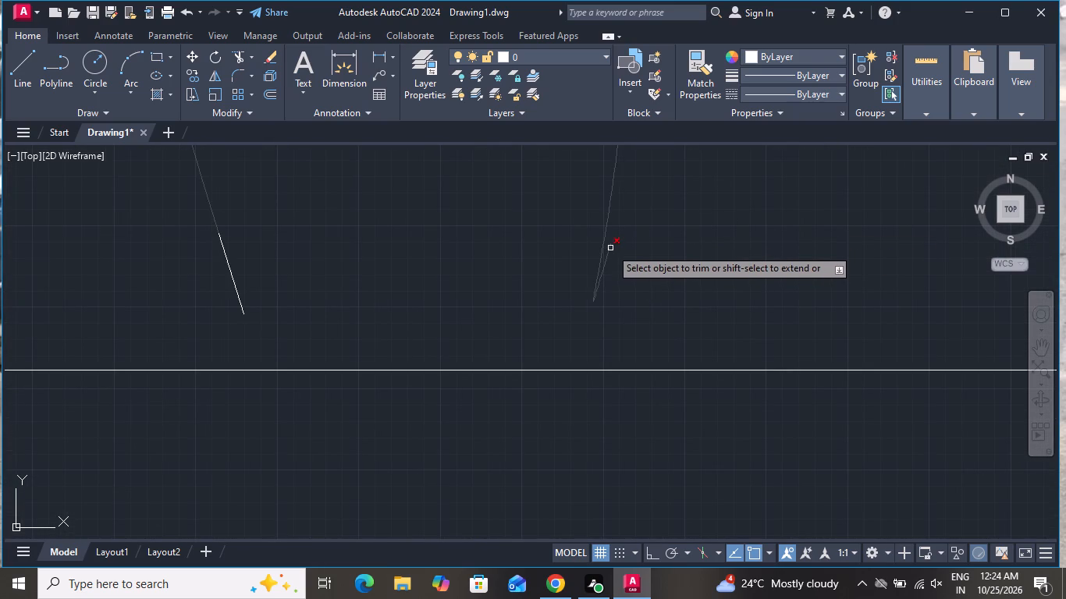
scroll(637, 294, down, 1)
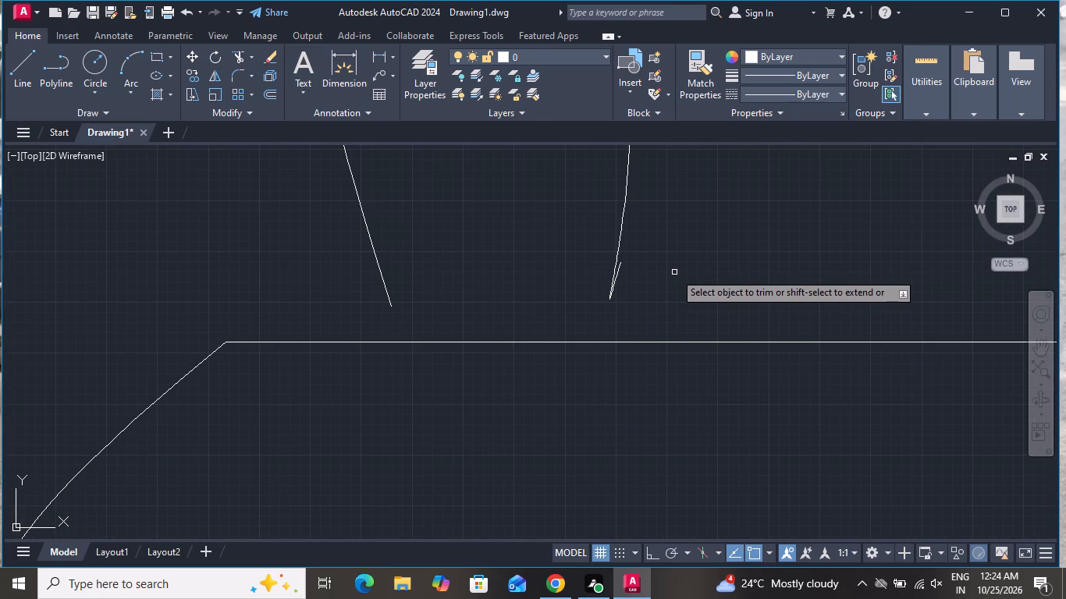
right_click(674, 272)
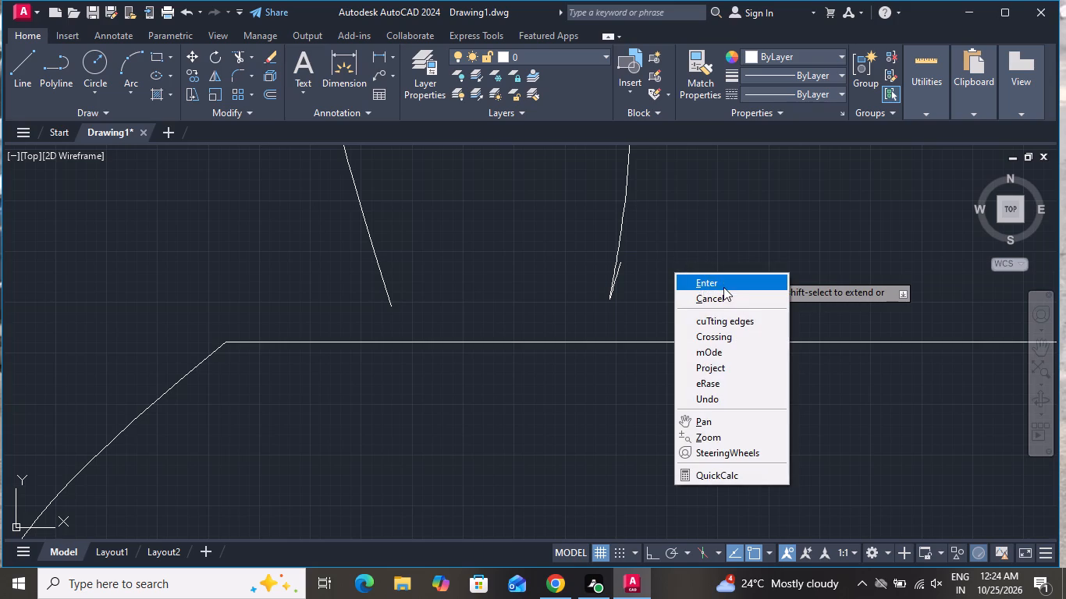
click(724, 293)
Offset the chair-outline spline 1" to its inner side.
scroll(712, 326, down, 2)
scroll(670, 375, down, 1)
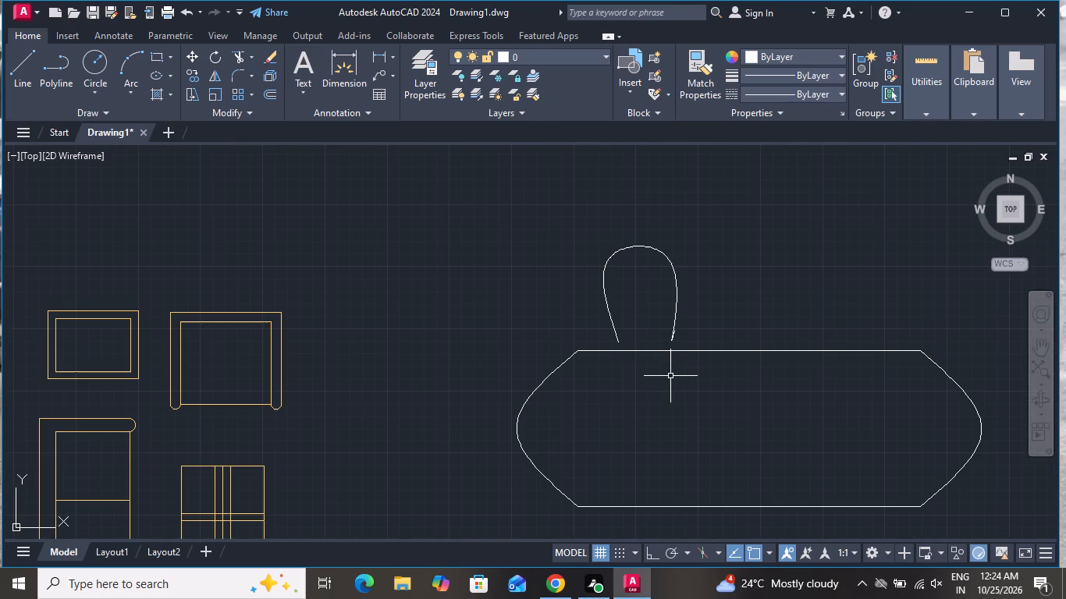
text(o 1)
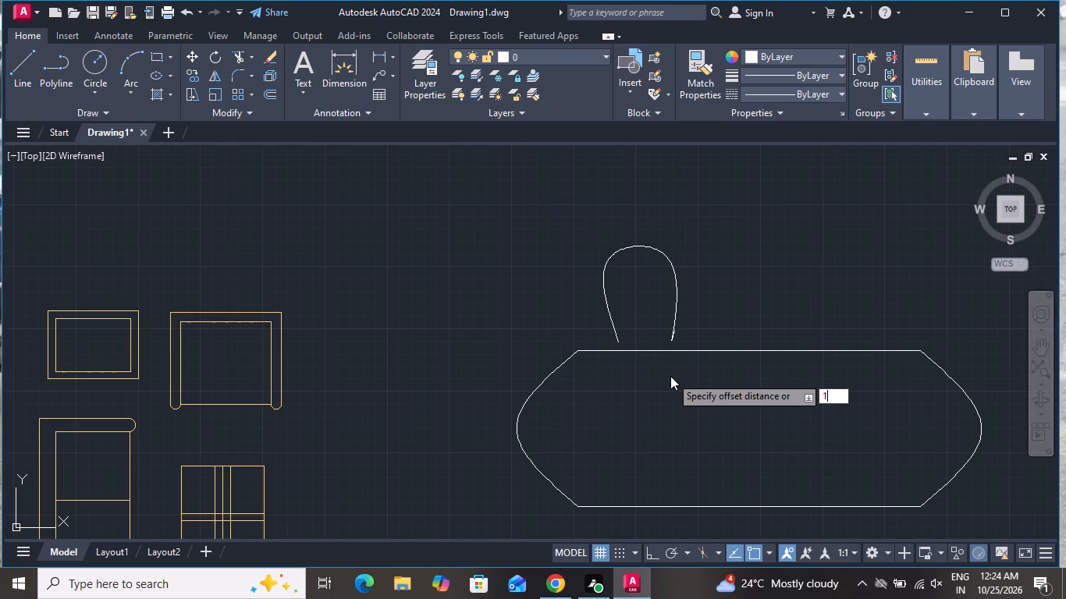
key(shift+quotedbl)
key(Return)
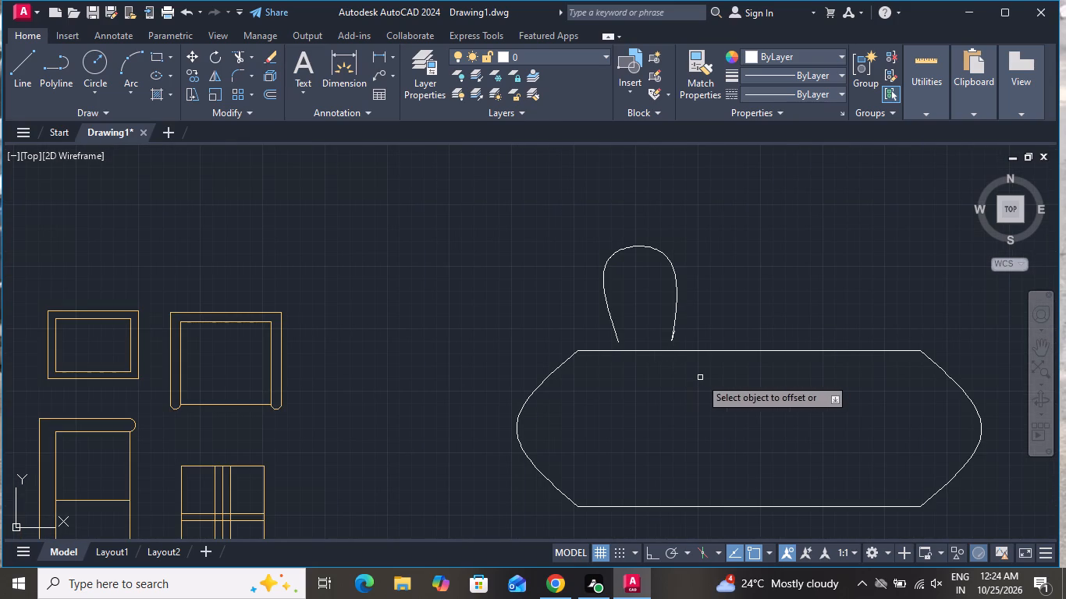
click(624, 248)
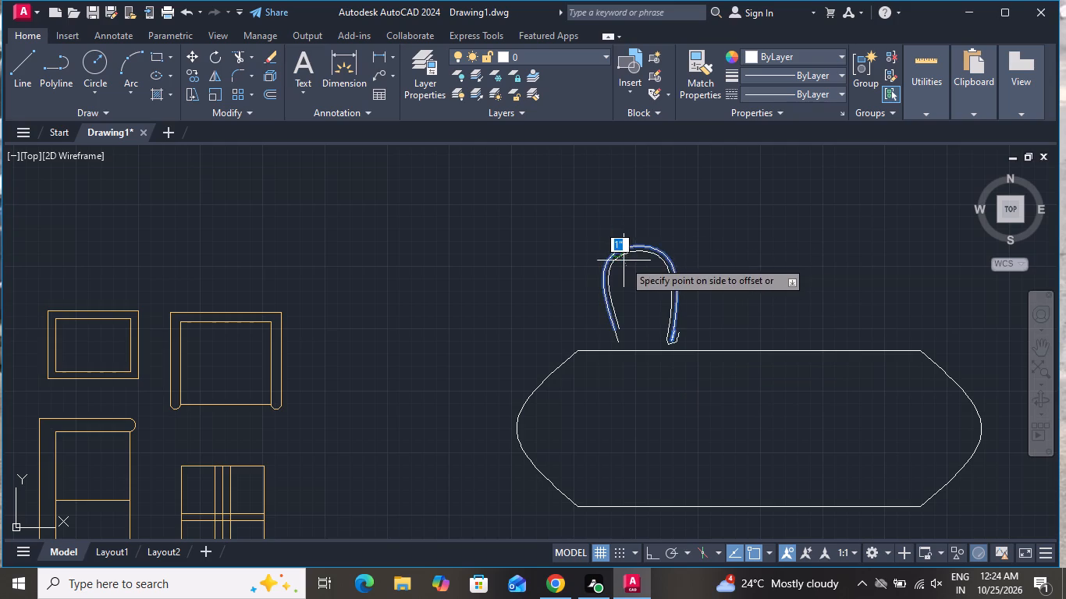
click(624, 261)
right_click(633, 318)
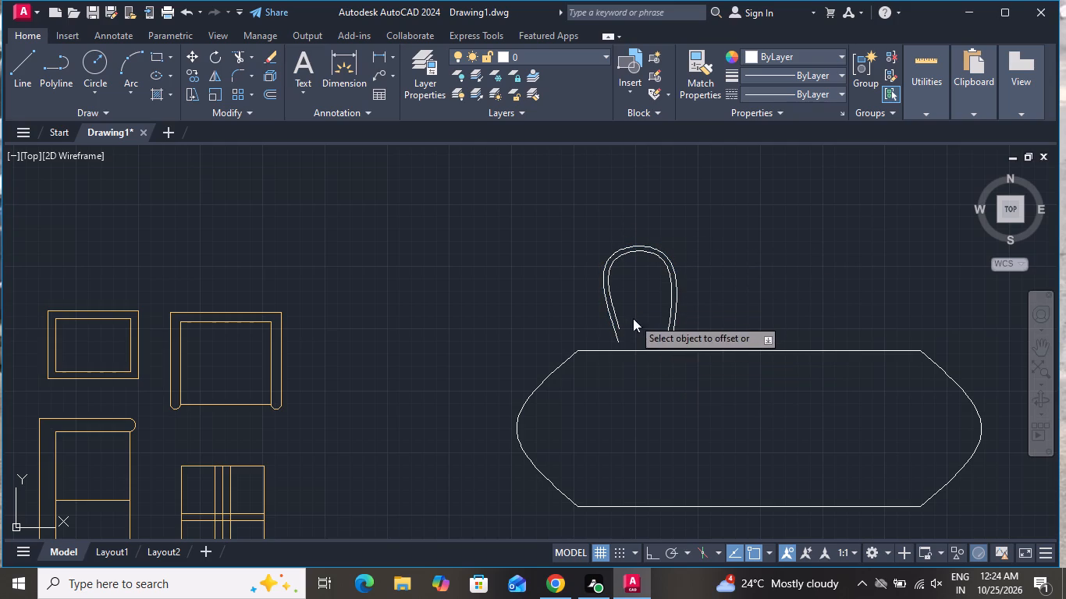
click(649, 342)
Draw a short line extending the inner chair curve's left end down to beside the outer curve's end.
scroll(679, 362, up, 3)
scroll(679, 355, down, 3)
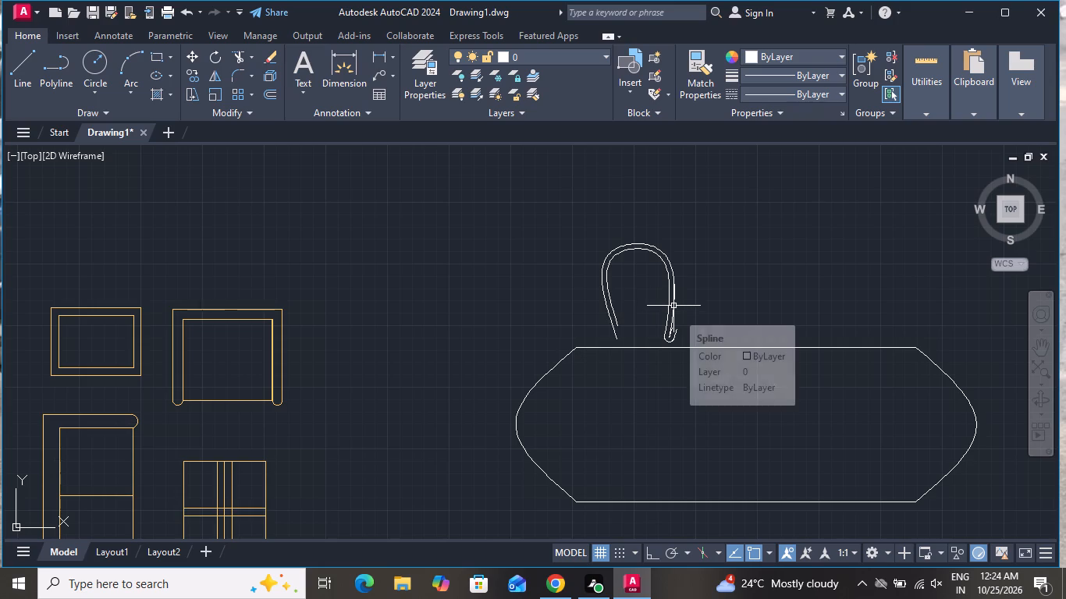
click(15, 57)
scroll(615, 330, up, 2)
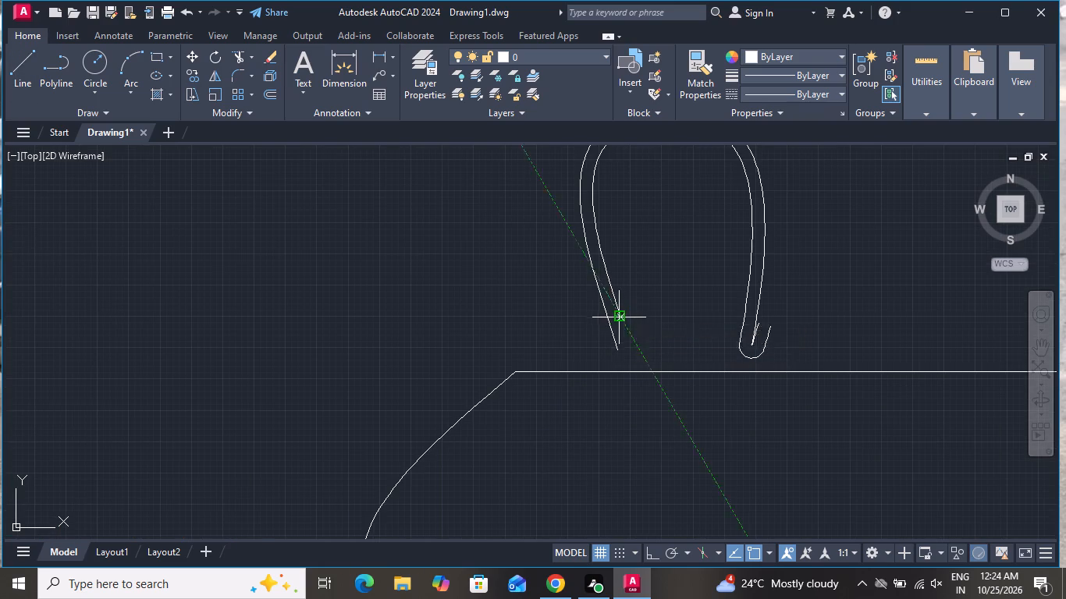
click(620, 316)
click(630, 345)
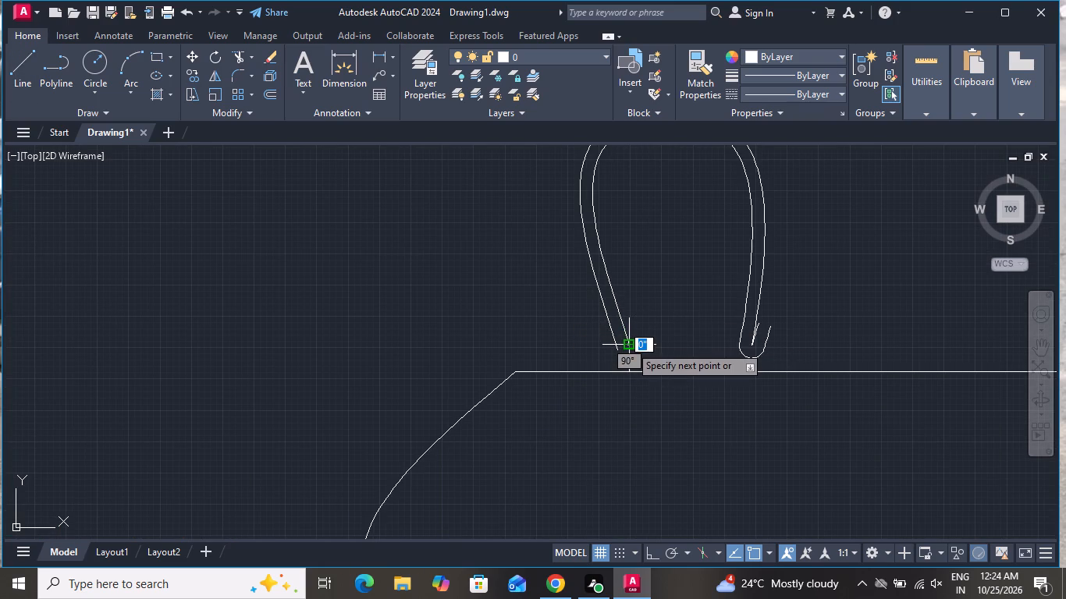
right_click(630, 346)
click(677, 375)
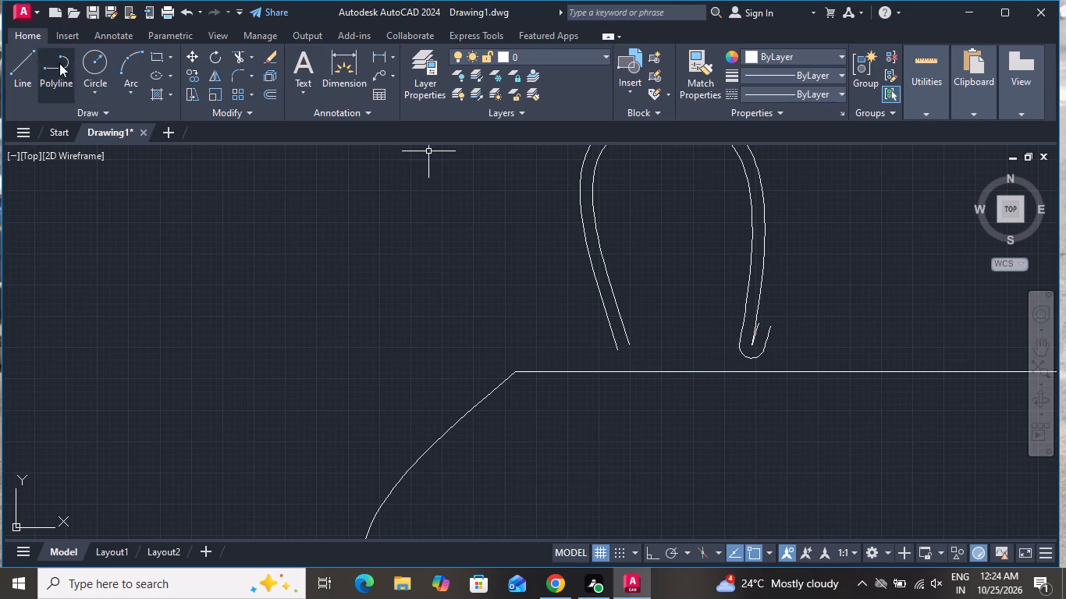
Draw a short closing line between the inner and outer curves near the bottom of the chair's right leg.
click(27, 55)
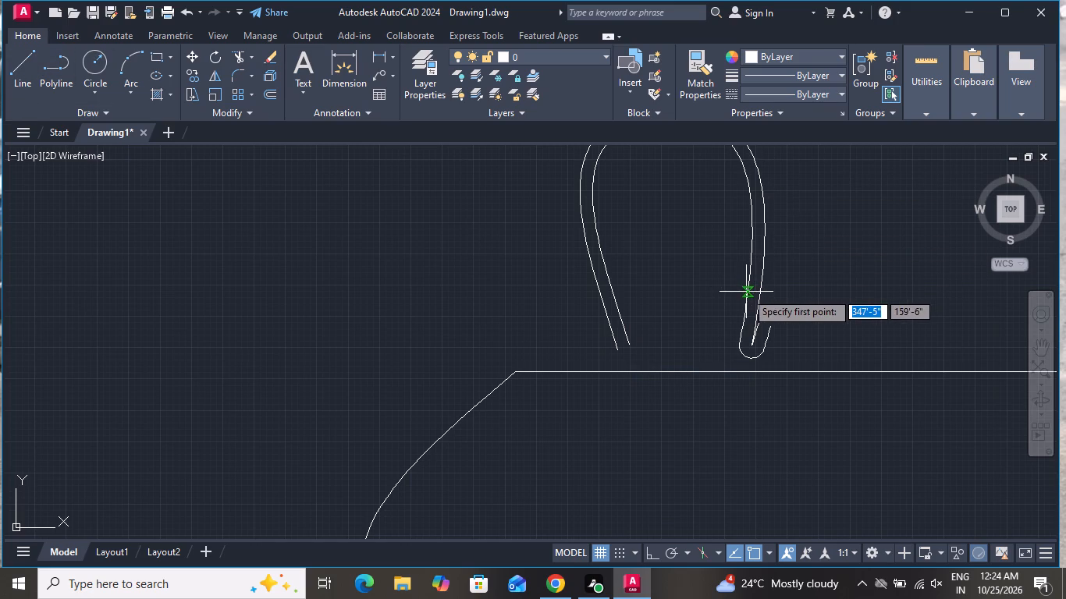
click(746, 299)
click(757, 299)
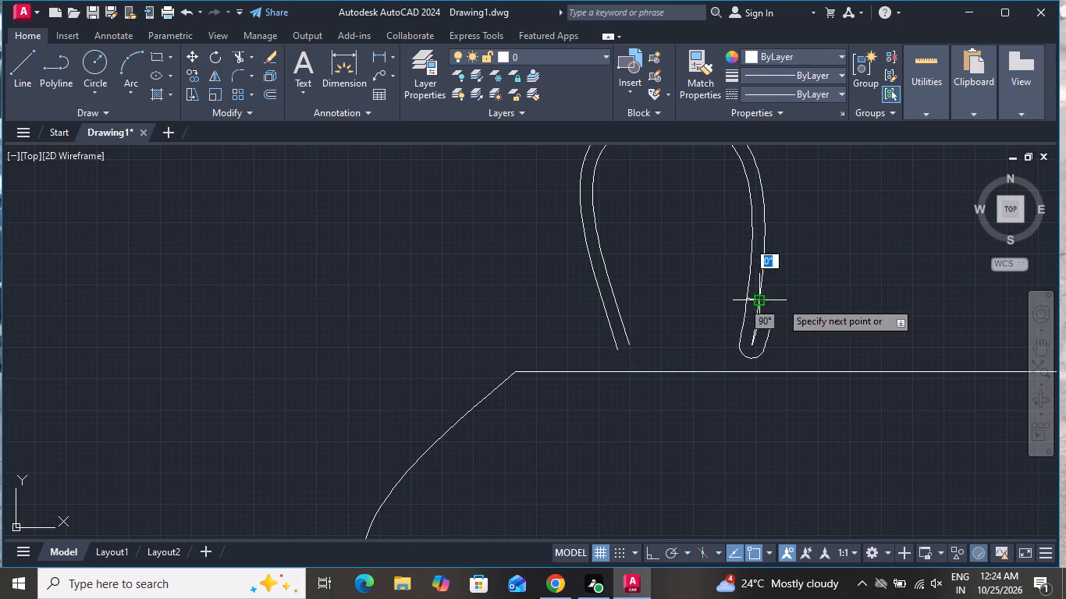
right_click(826, 317)
click(846, 338)
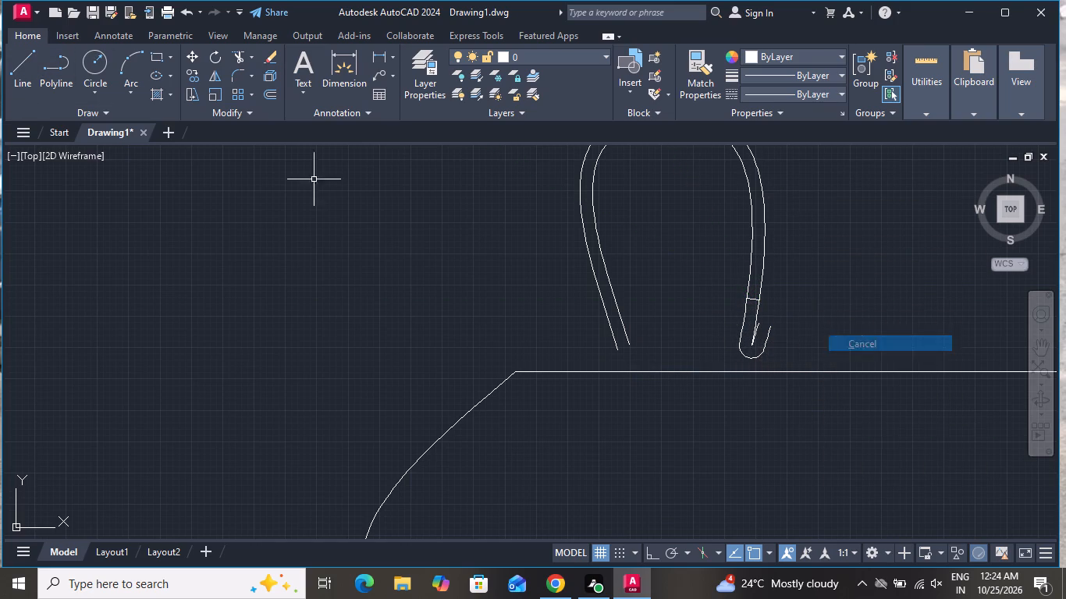
Trim the curved ends and stray hook below the closing line on the chair's right leg.
click(236, 54)
click(740, 328)
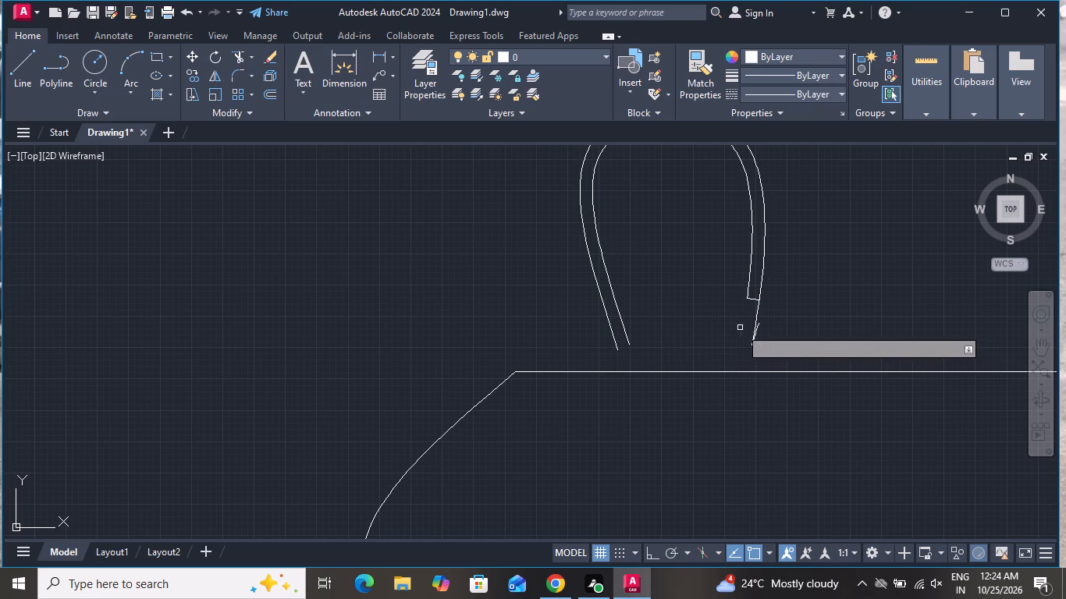
click(758, 319)
right_click(705, 307)
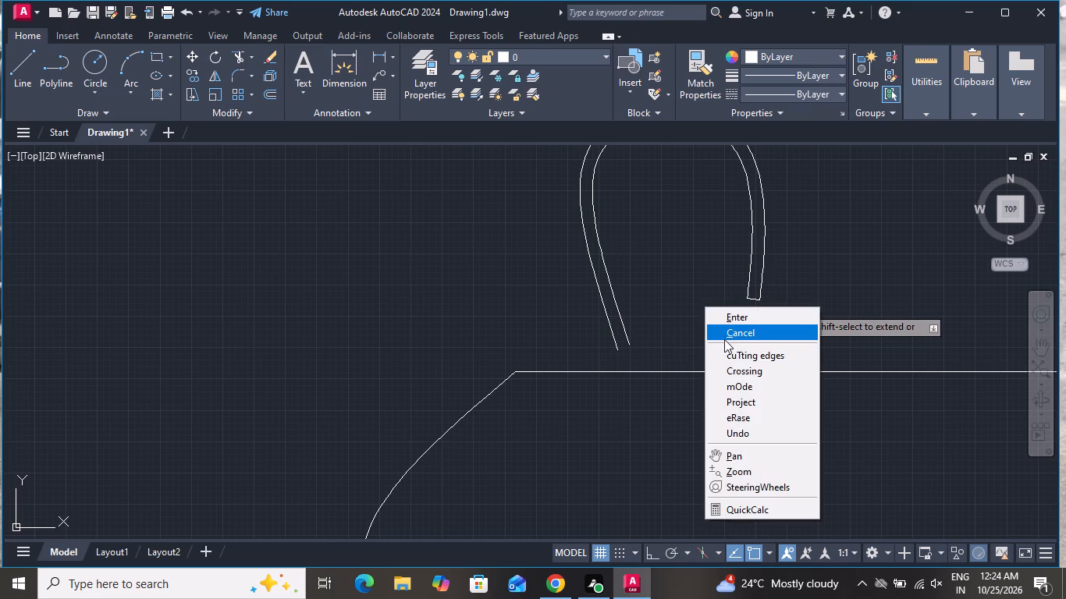
click(726, 337)
Draw a closing line about 1" long between the chair's left-leg curves, about level with the right leg's end.
scroll(165, 144, down, 2)
scroll(307, 211, down, 1)
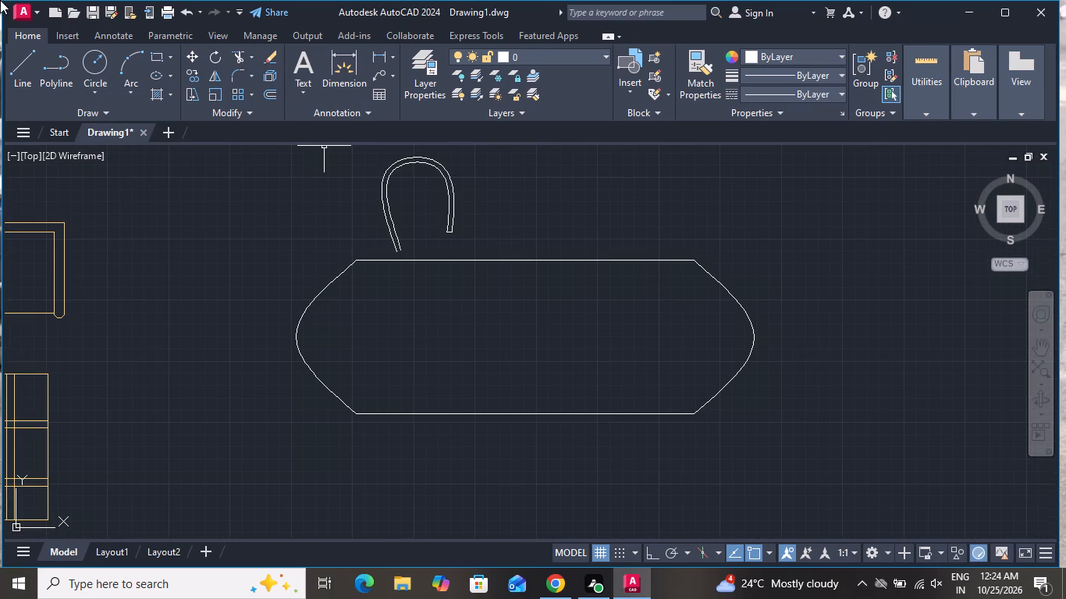
click(16, 62)
scroll(432, 245, up, 3)
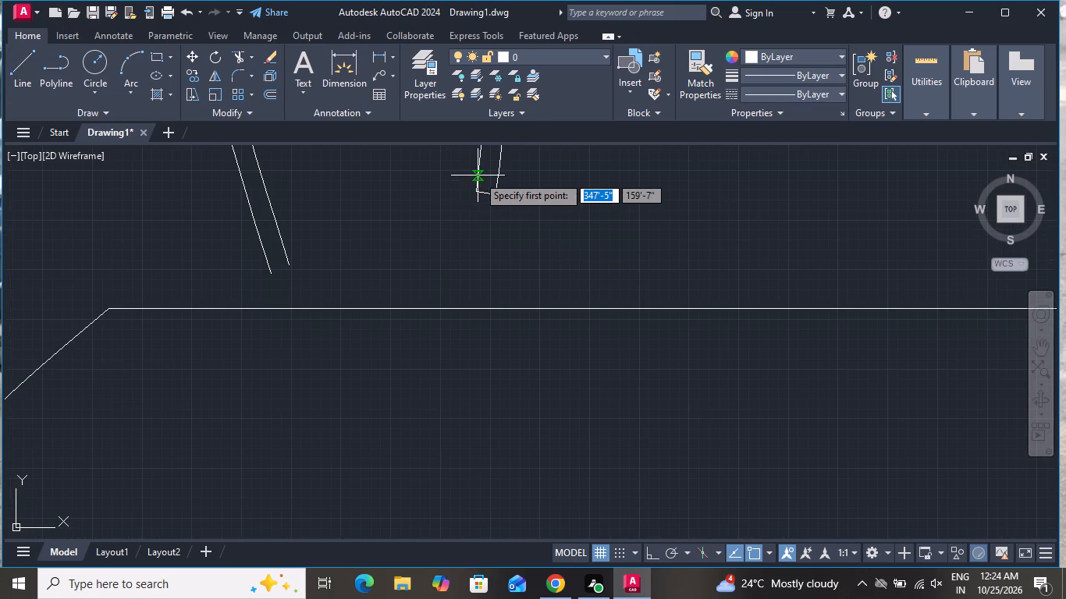
click(265, 194)
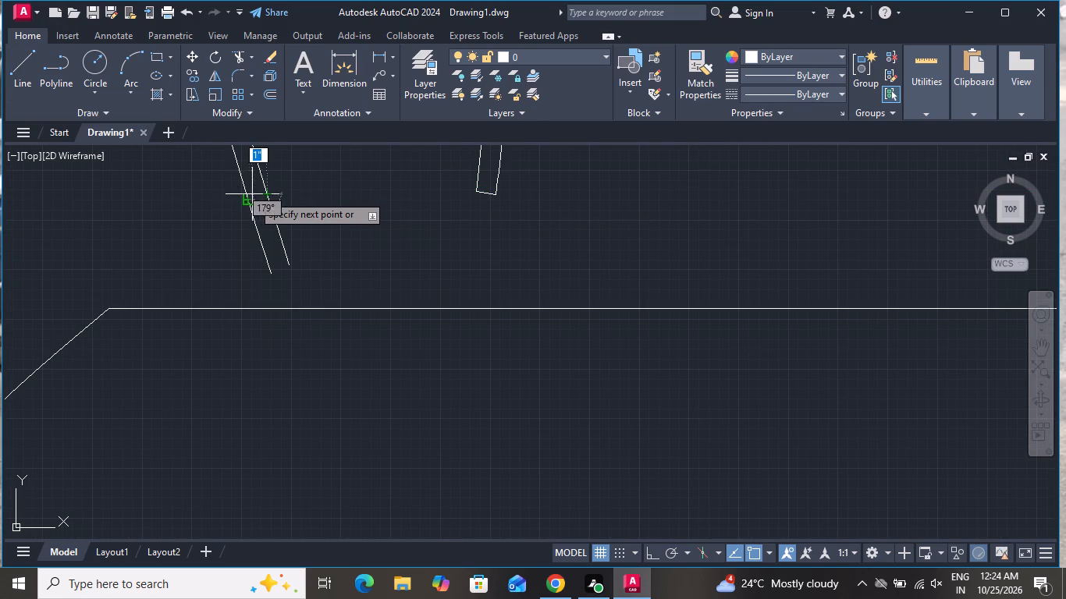
click(244, 193)
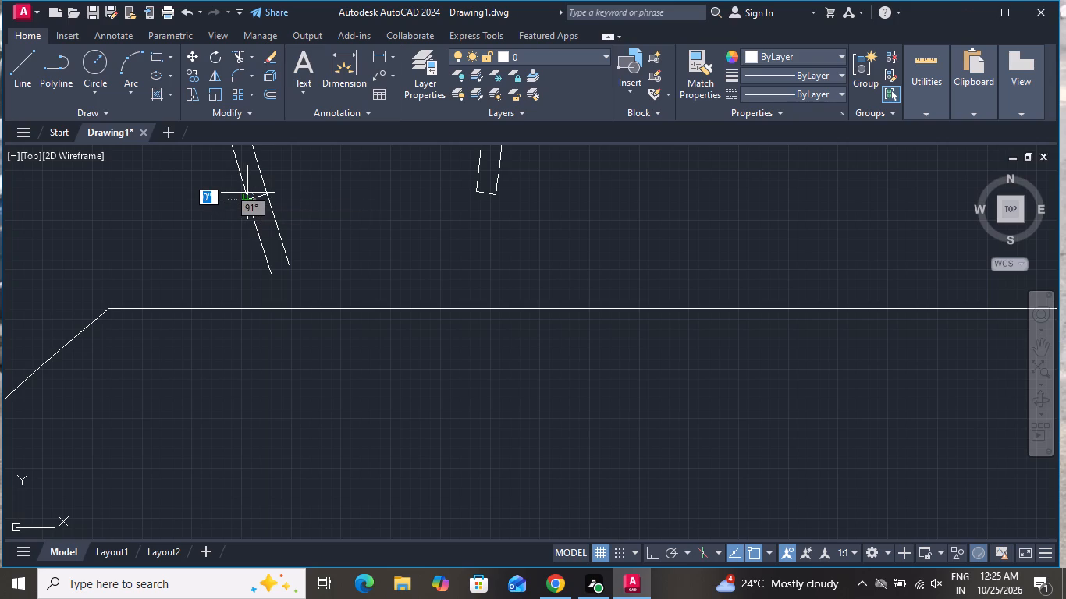
key(ctrl+z)
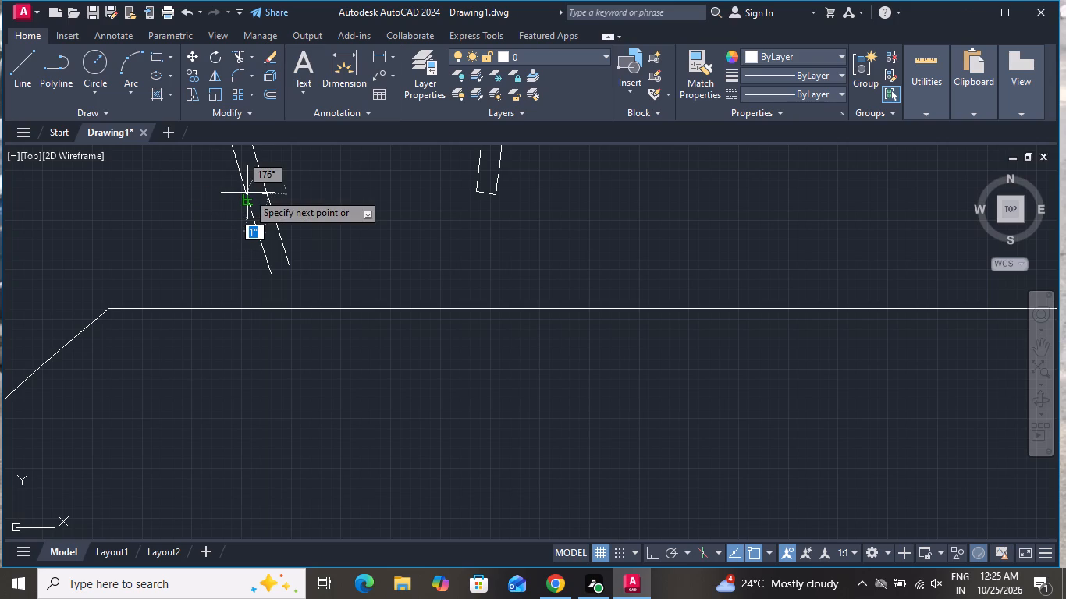
scroll(235, 186, up, 2)
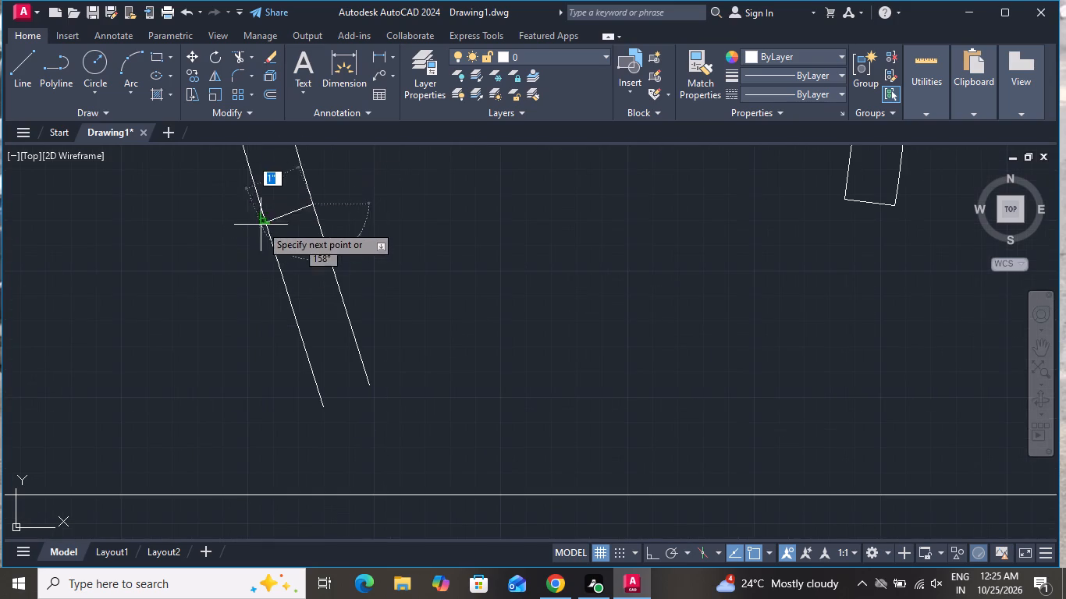
scroll(274, 239, down, 2)
scroll(274, 227, up, 2)
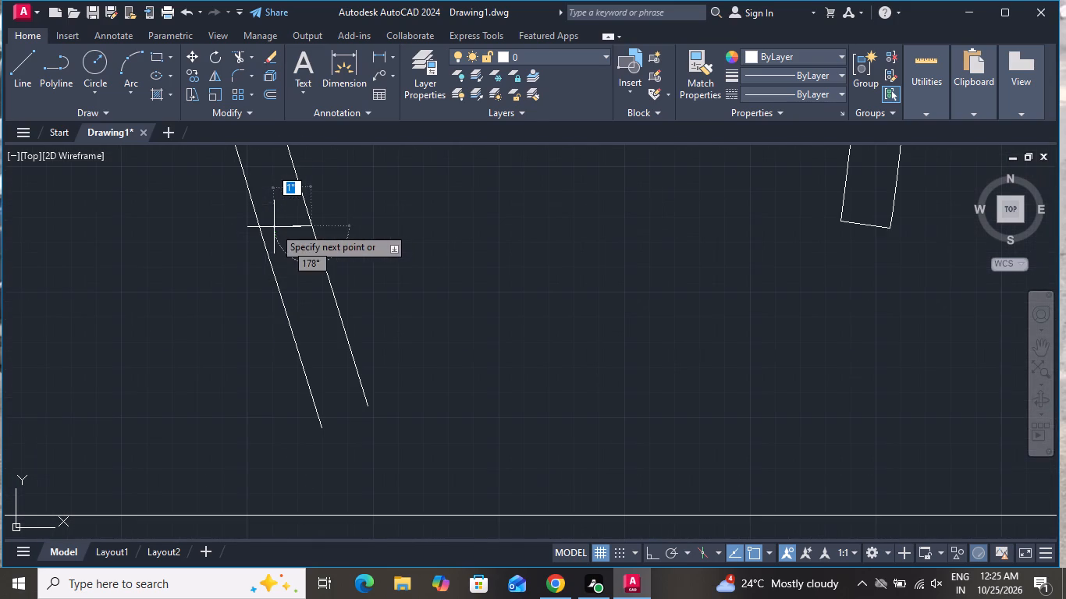
click(255, 225)
right_click(254, 225)
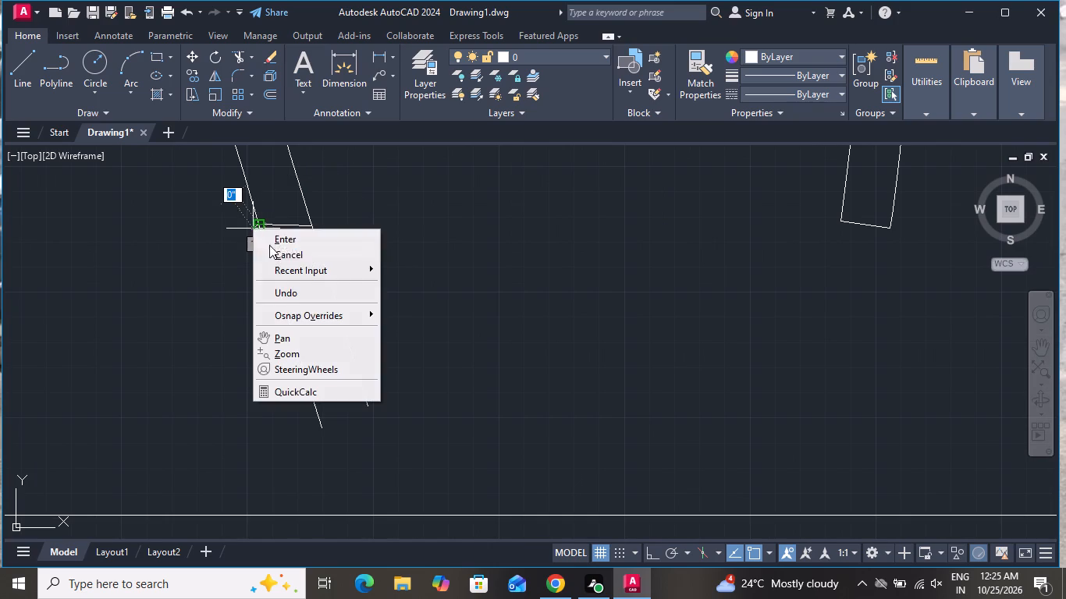
click(306, 246)
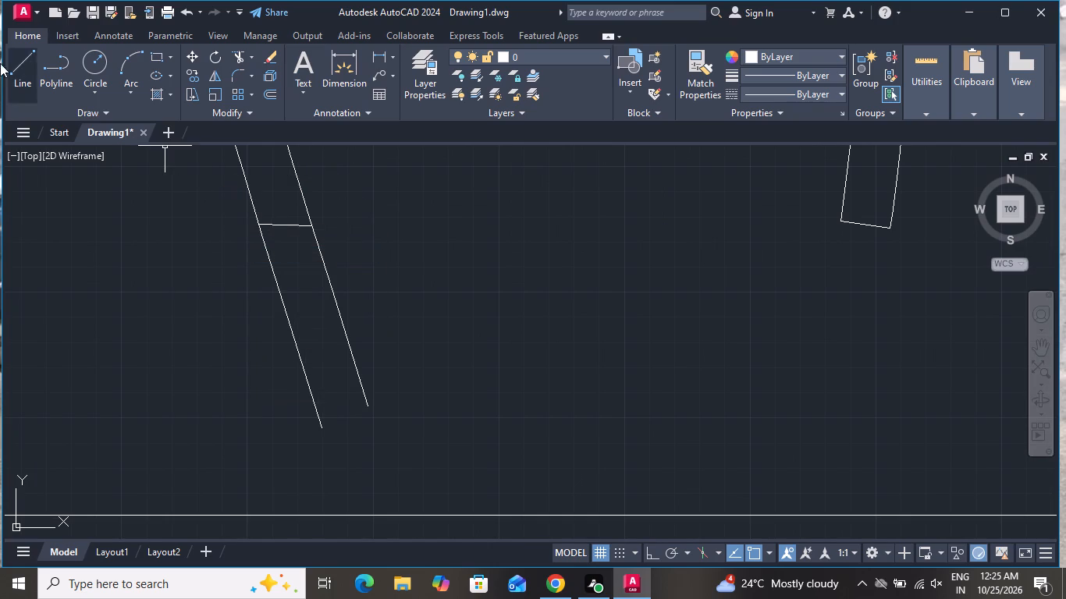
Trim away both curve ends and the leftover line piece below the closing line on the chair's left leg.
click(234, 62)
click(340, 273)
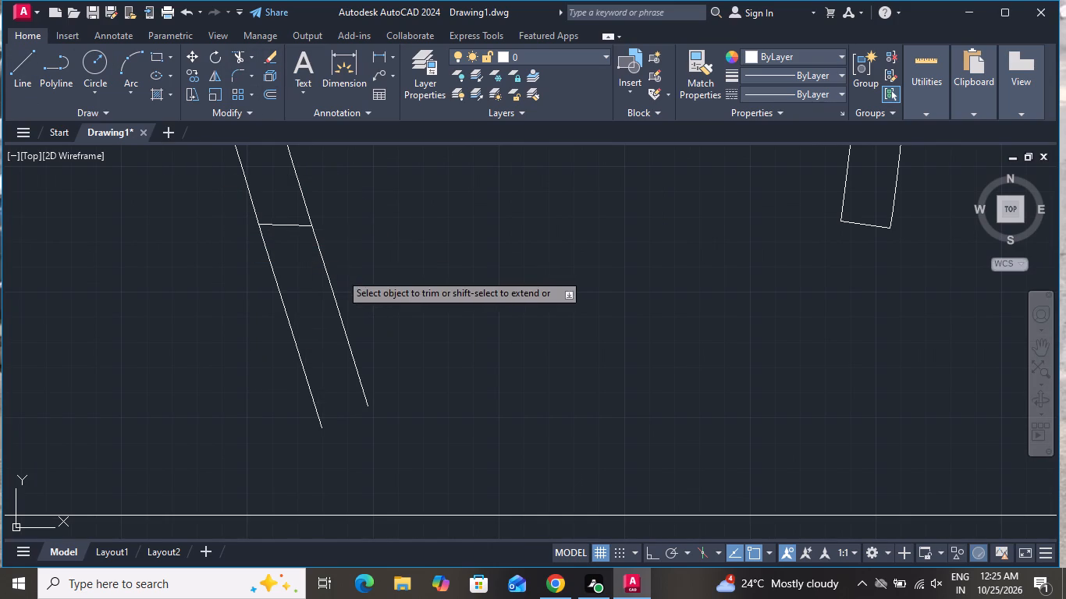
click(245, 299)
click(304, 325)
click(400, 322)
click(361, 340)
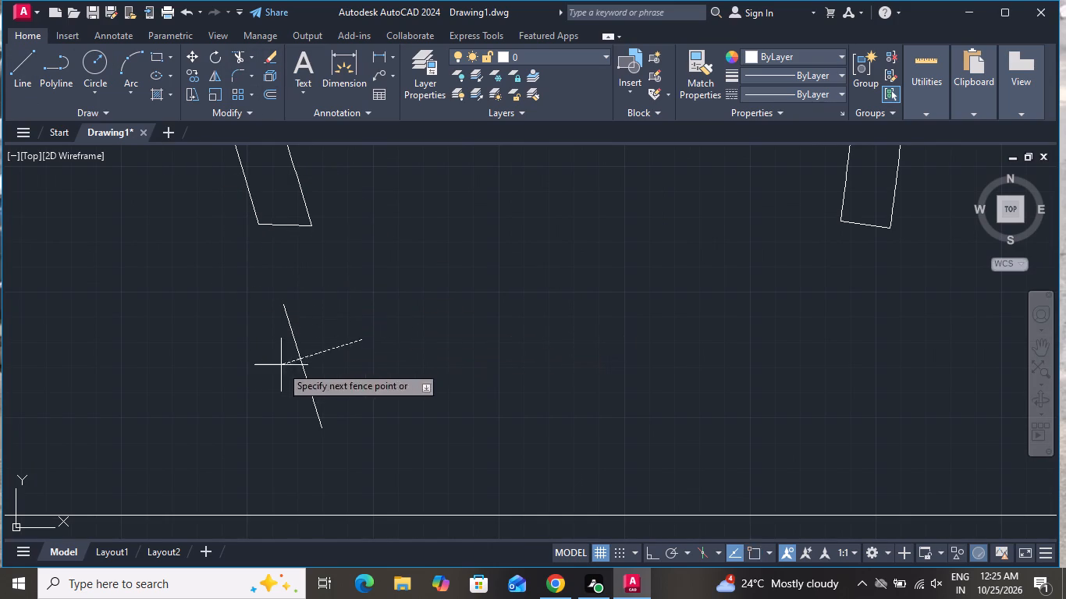
click(279, 367)
scroll(345, 373, down, 3)
right_click(621, 296)
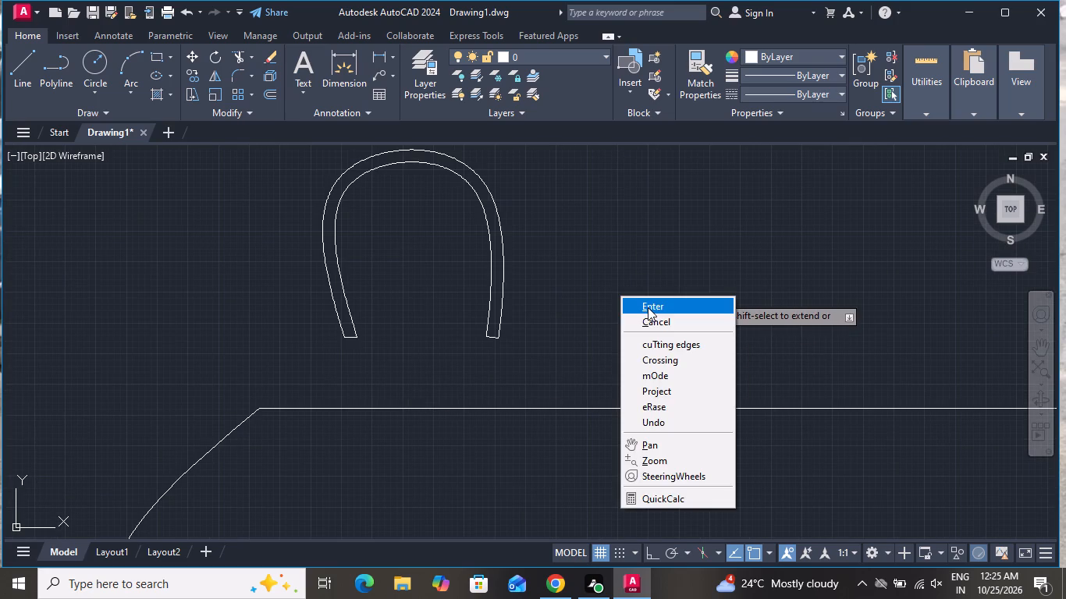
click(646, 316)
Move the complete double-outlined chair about 6" straight down so its legs meet the table's upper edge.
click(524, 157)
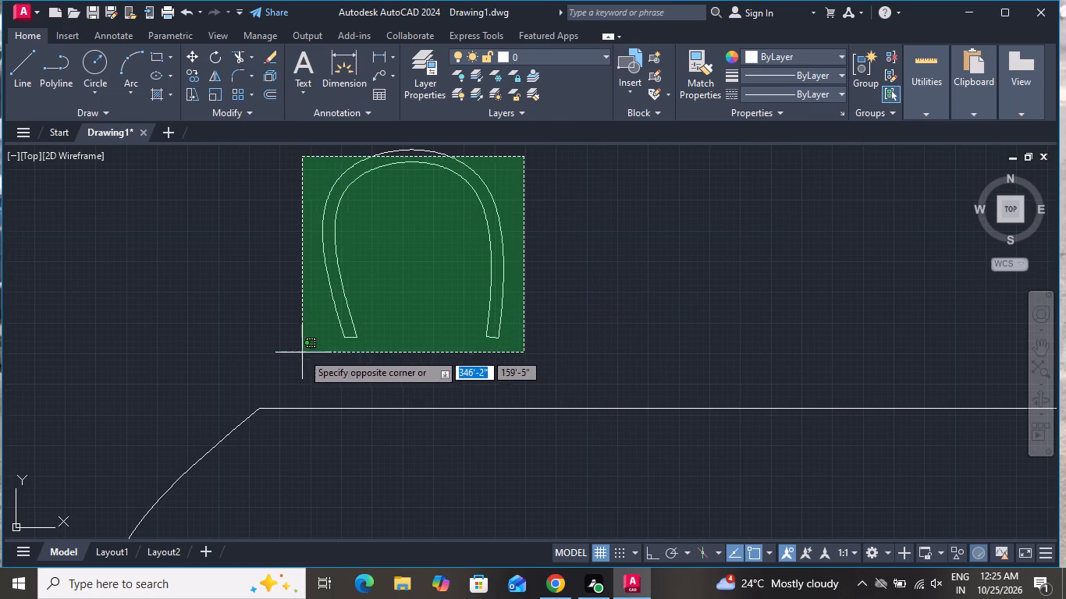
click(301, 353)
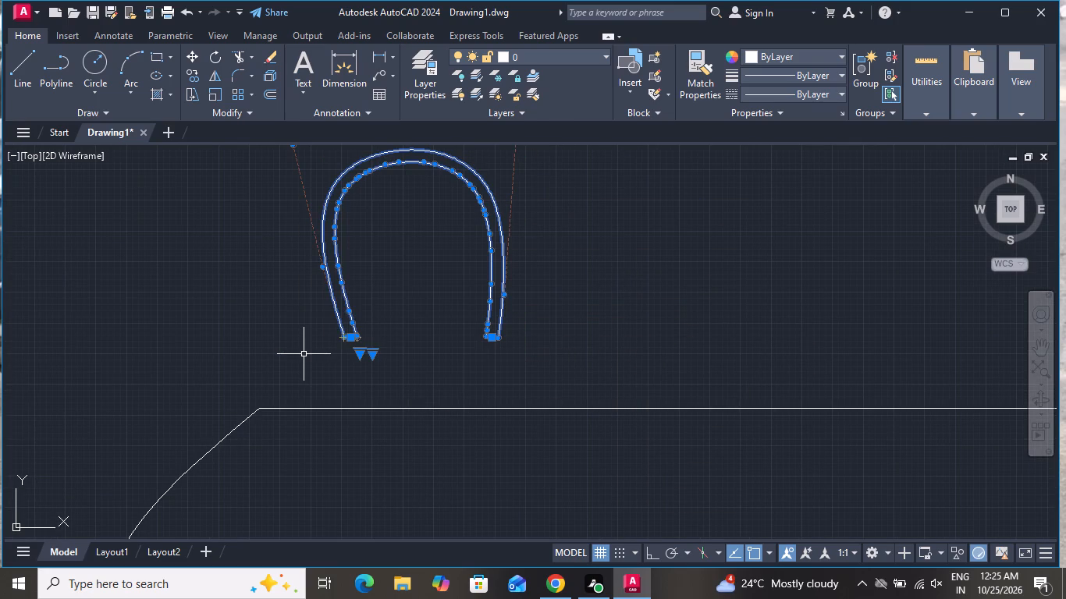
click(193, 48)
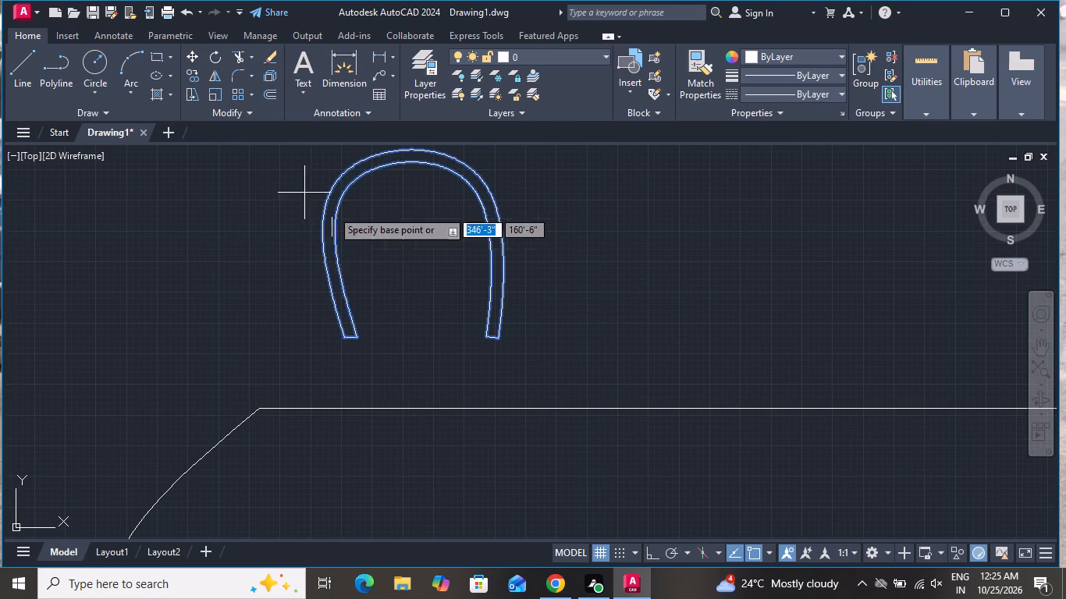
click(403, 243)
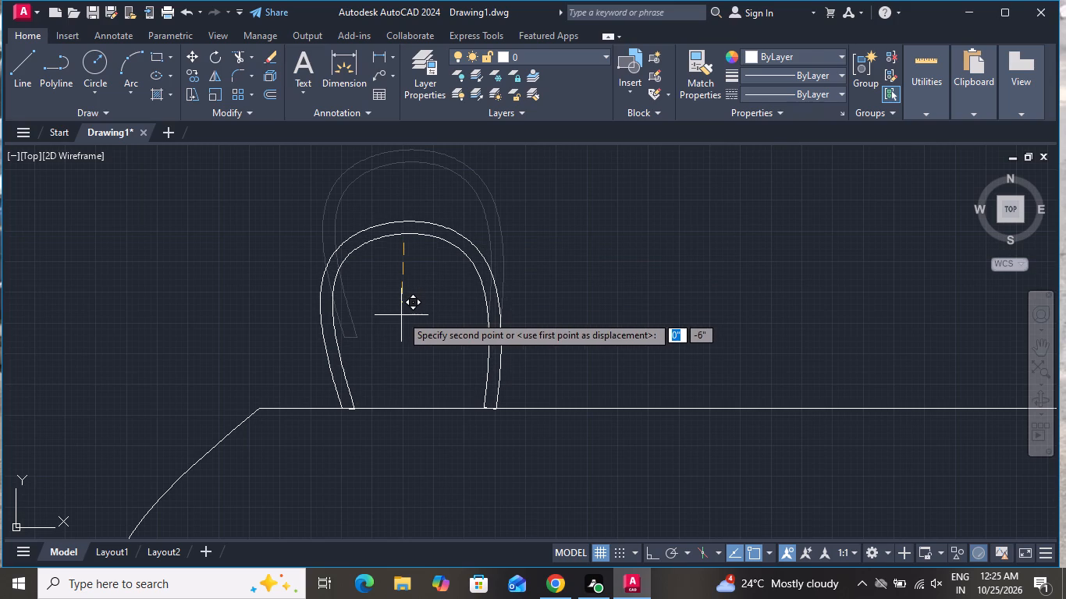
click(401, 315)
Offset the table's upper edge, right curve, lower edge and left curve 1" inward to form an inner outline.
scroll(454, 257, down, 2)
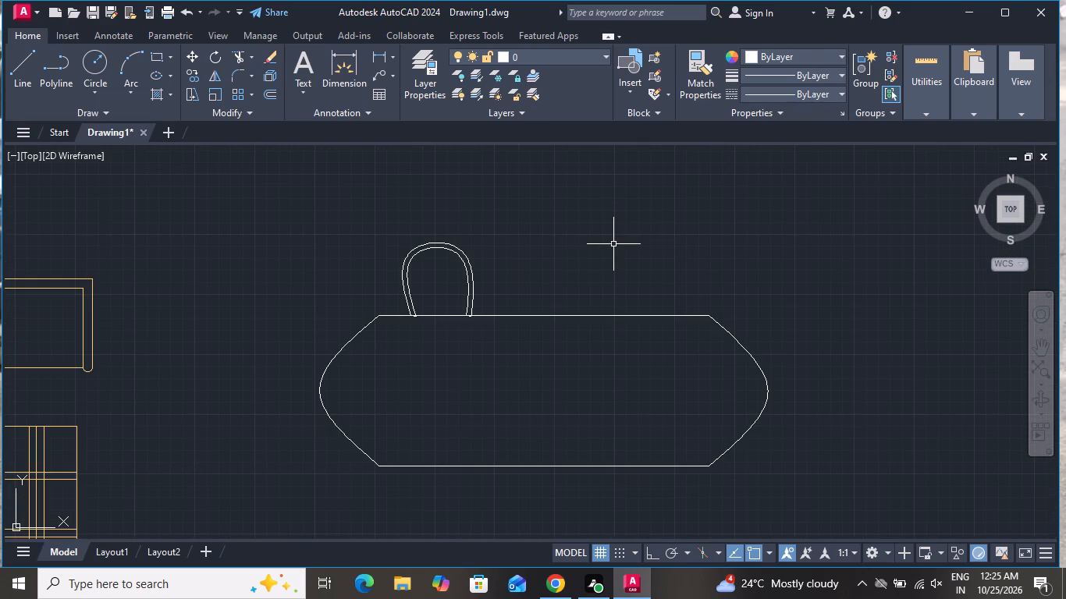
key(o)
key(space)
text(1)
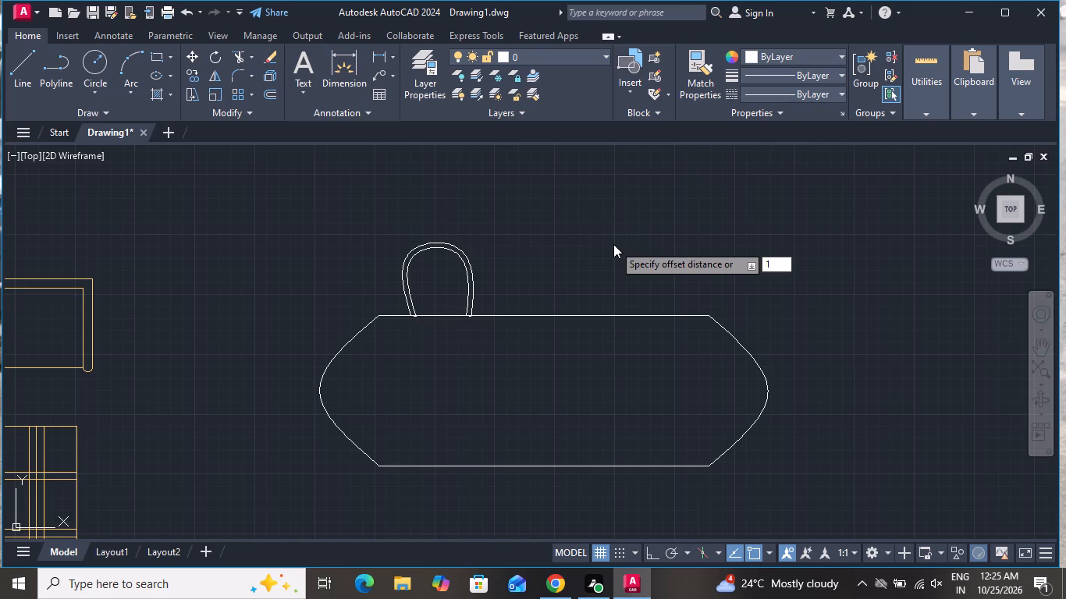
key(shift+quotedbl)
key(Return)
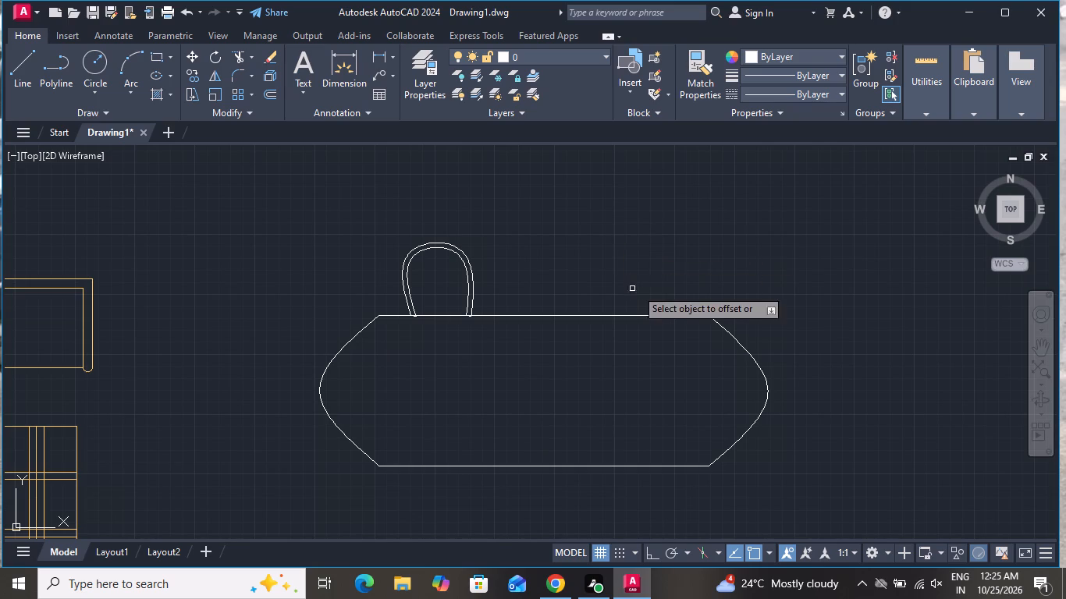
click(639, 317)
click(641, 349)
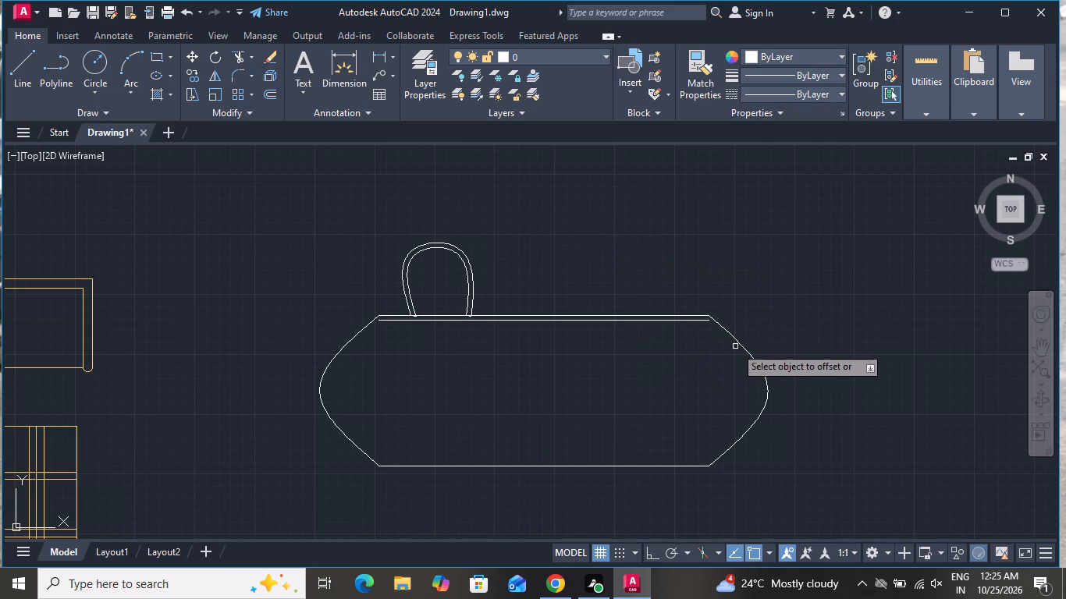
click(737, 345)
click(720, 363)
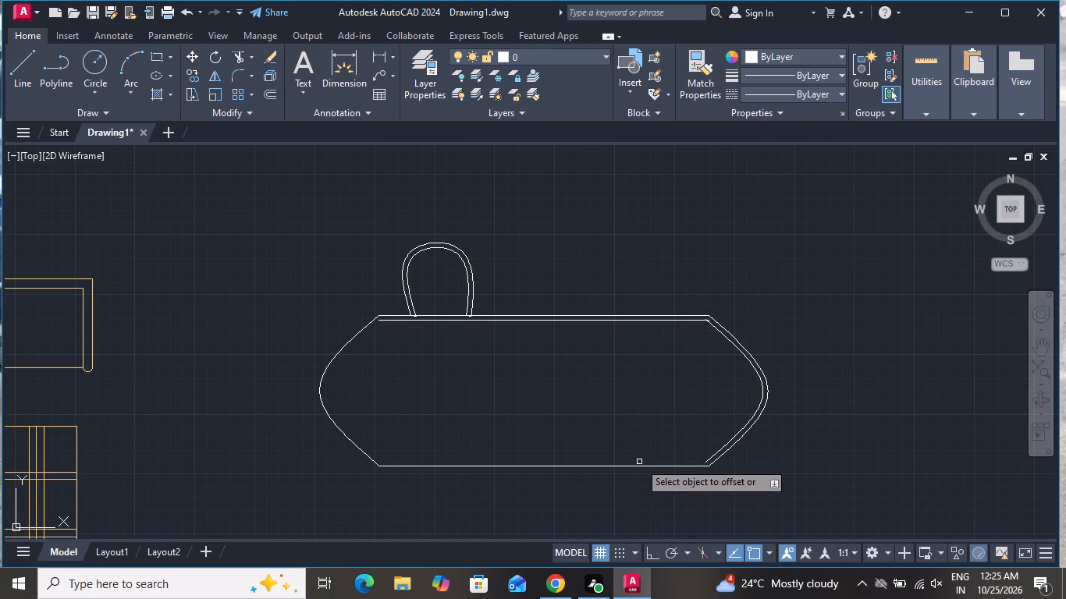
click(639, 468)
click(641, 435)
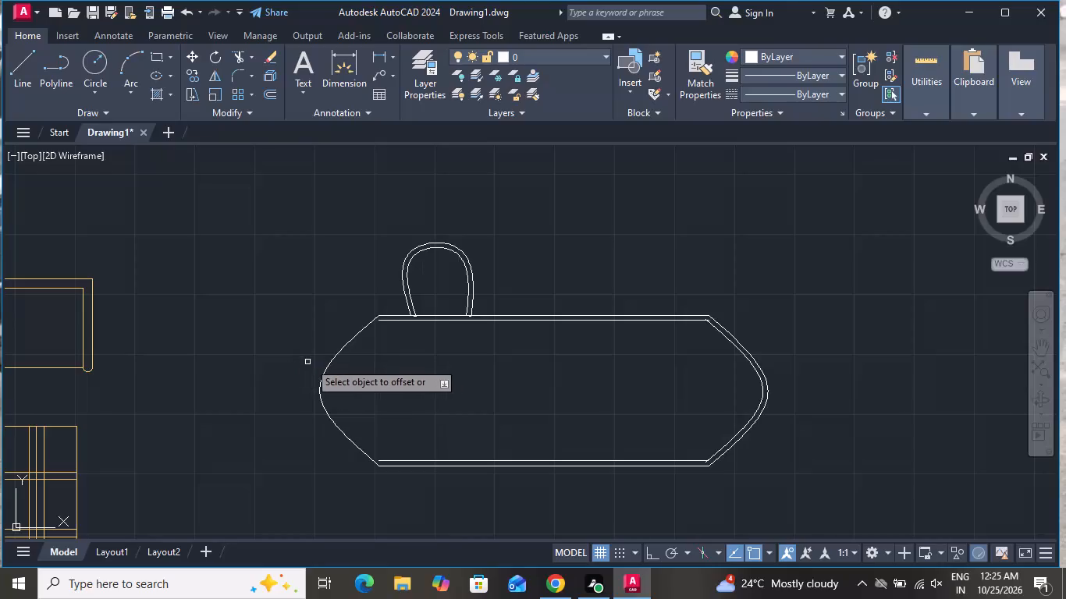
click(334, 361)
click(406, 367)
right_click(414, 362)
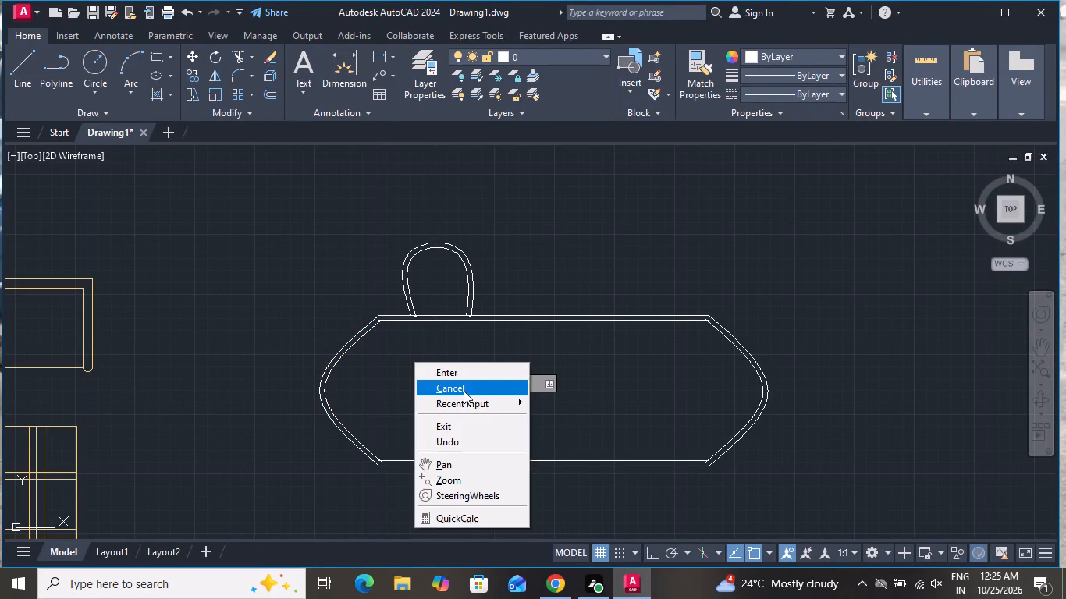
click(469, 388)
Trim the overlapping line and curve ends at the upper-left corner of the table's inner outline.
click(236, 52)
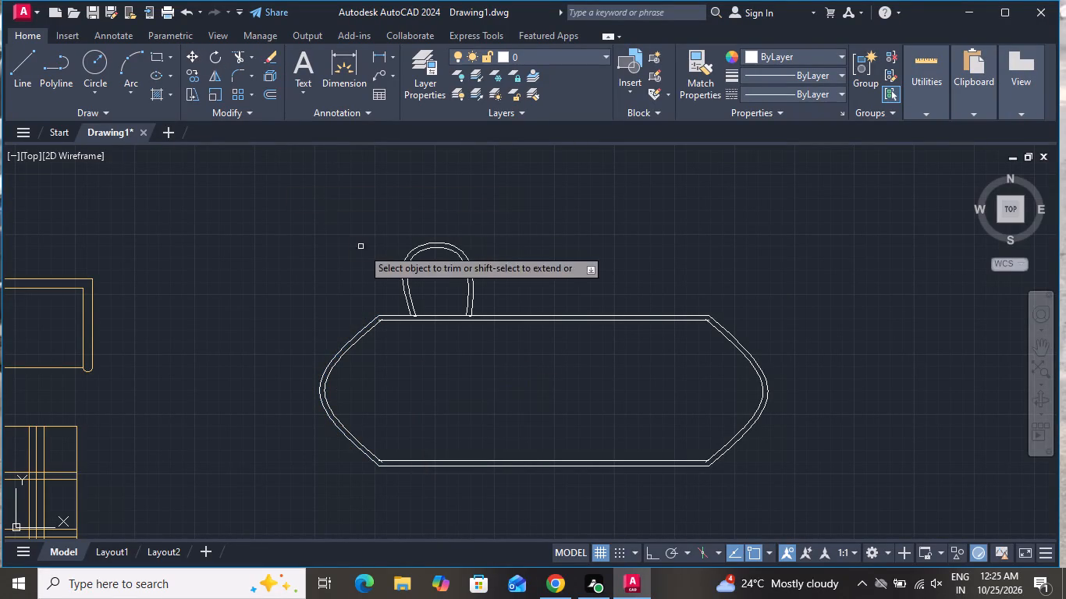
scroll(393, 307, up, 6)
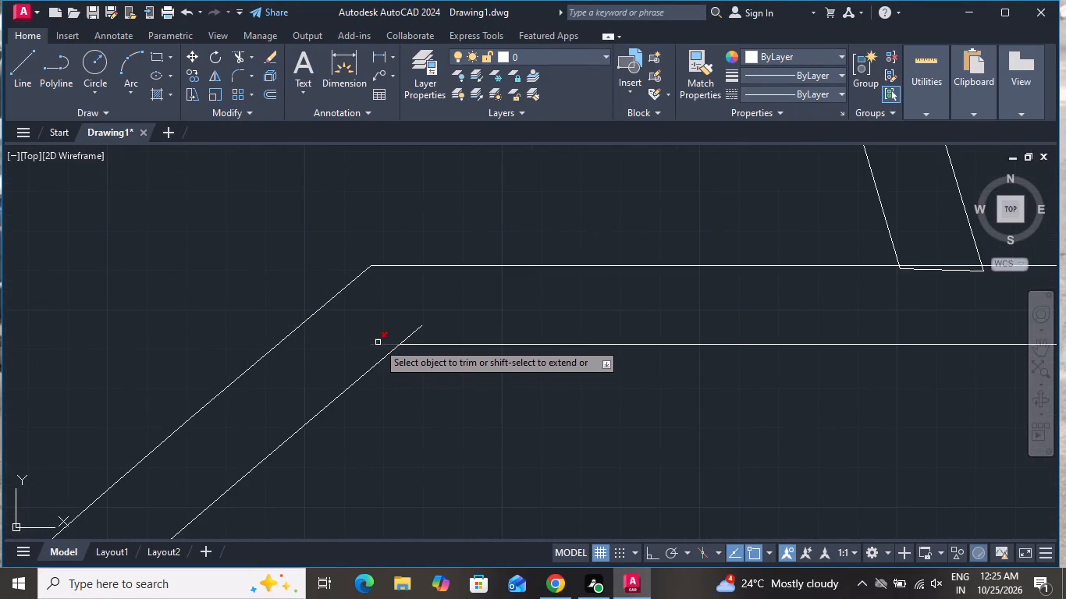
click(378, 342)
click(374, 346)
click(410, 331)
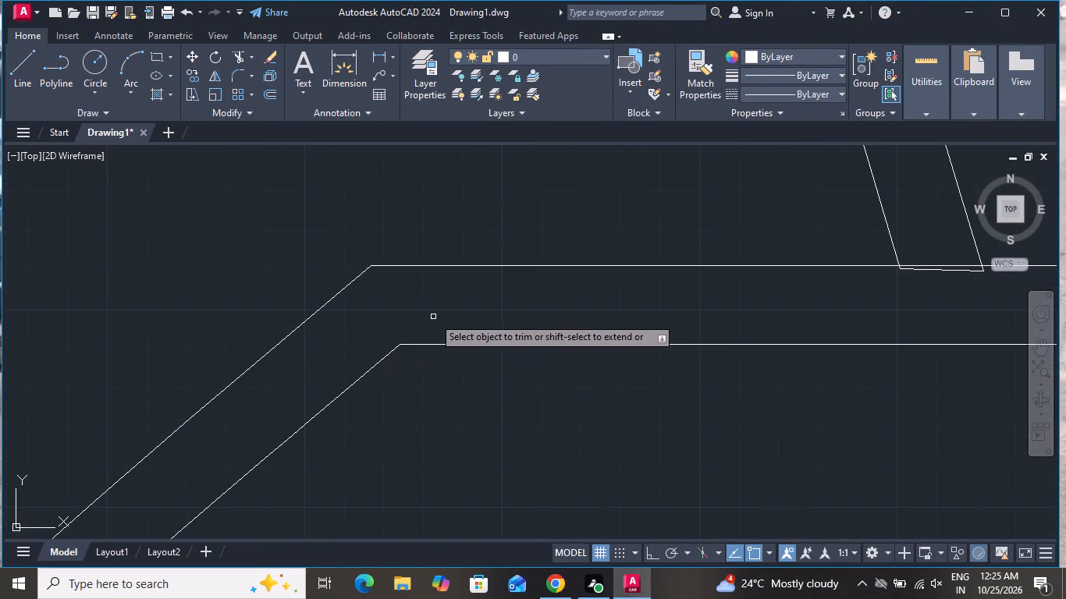
Trim the overlapping line and curve ends at the upper-right corner of the table's inner outline.
scroll(431, 318, down, 5)
scroll(529, 335, down, 2)
scroll(702, 336, up, 4)
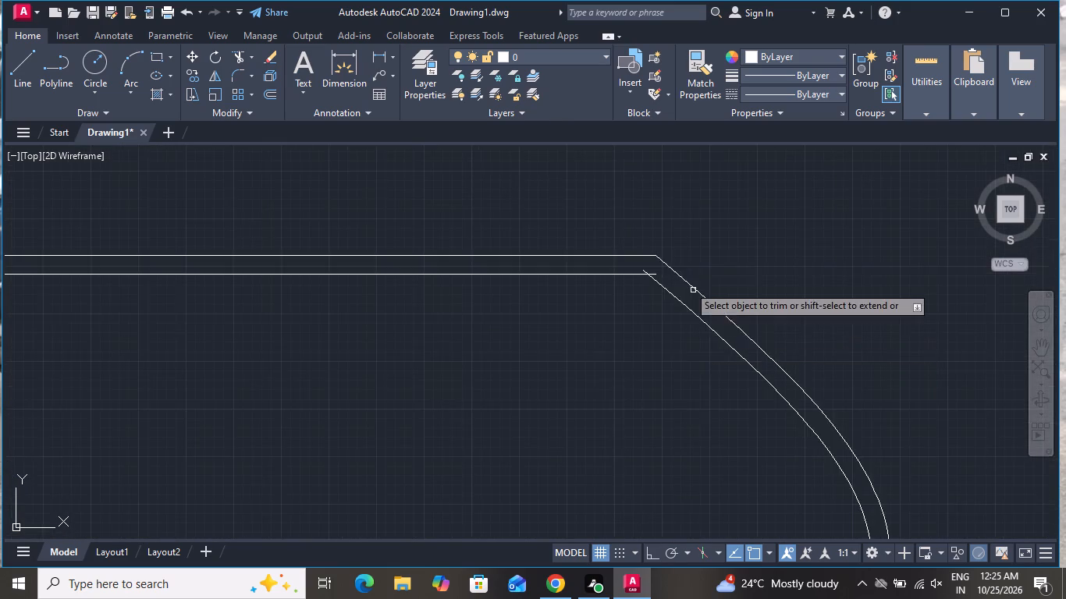
scroll(652, 264, up, 3)
click(611, 292)
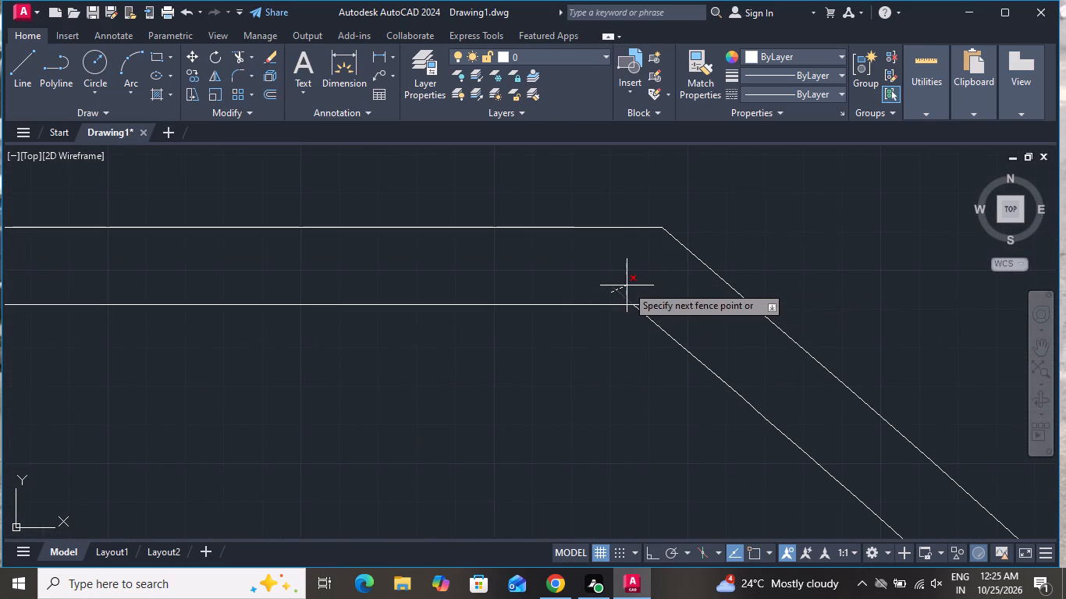
click(627, 285)
click(634, 290)
click(649, 312)
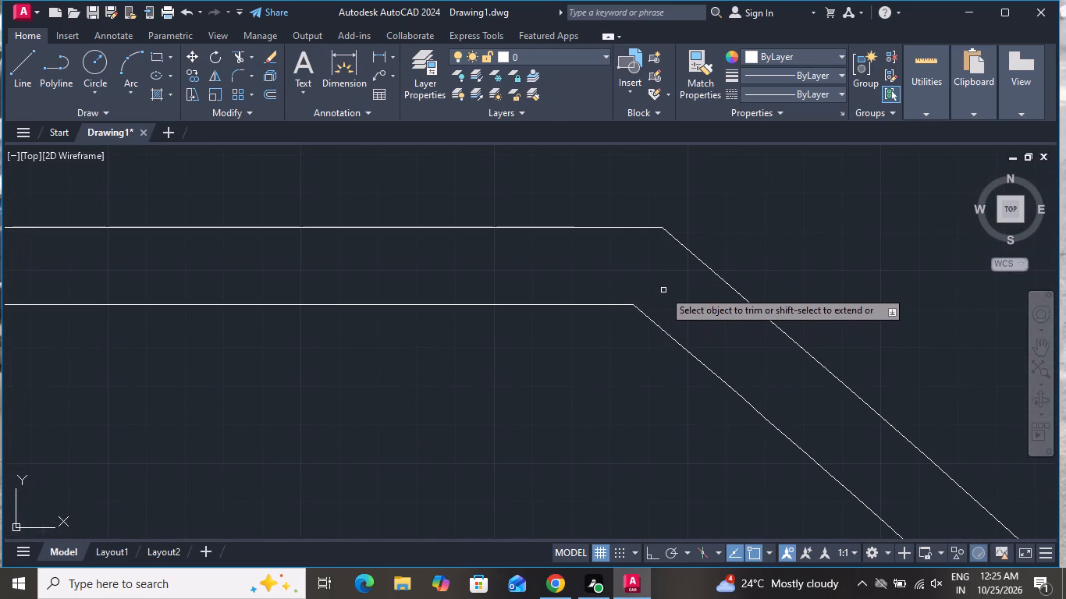
Trim the overlapping line and curve ends at the lower-right corner of the table's inner outline.
scroll(665, 271, down, 6)
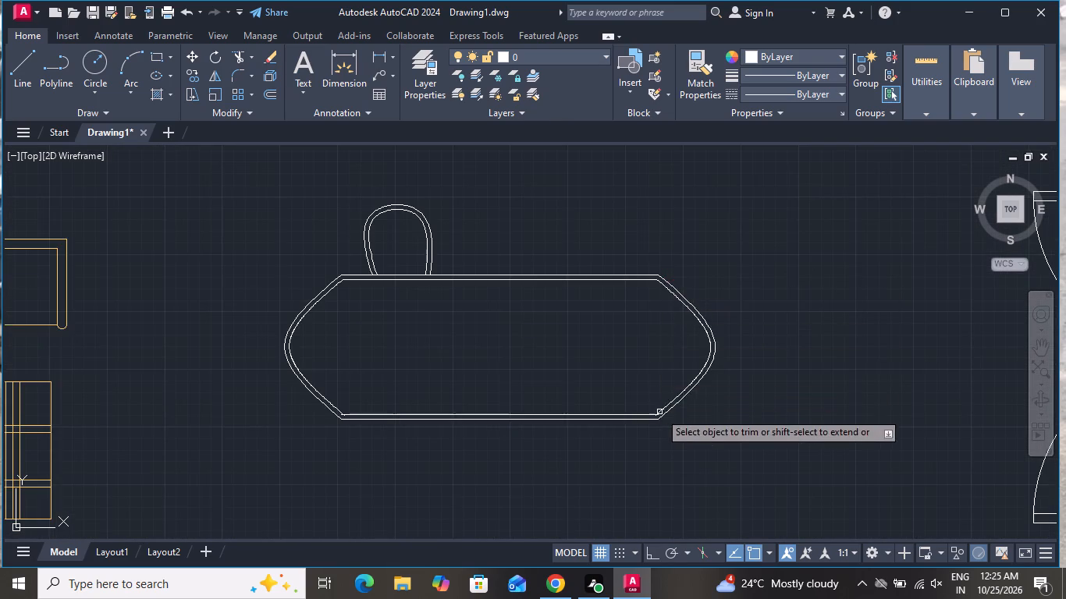
scroll(656, 410, up, 7)
click(677, 404)
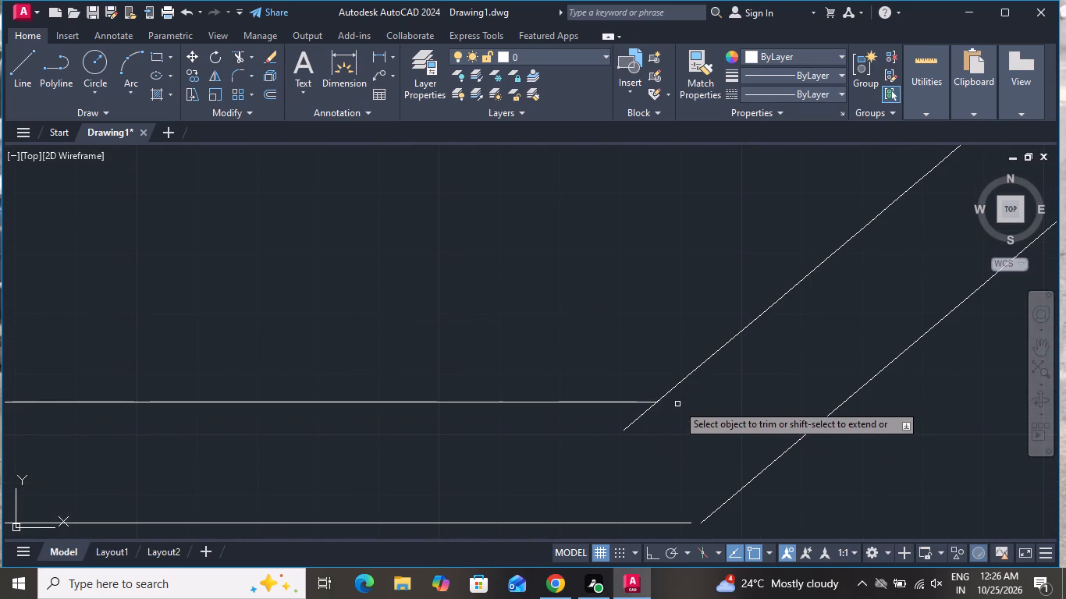
click(636, 418)
Trim the overlapping line and curve ends at the lower-left corner of the table's inner outline.
scroll(741, 420, down, 4)
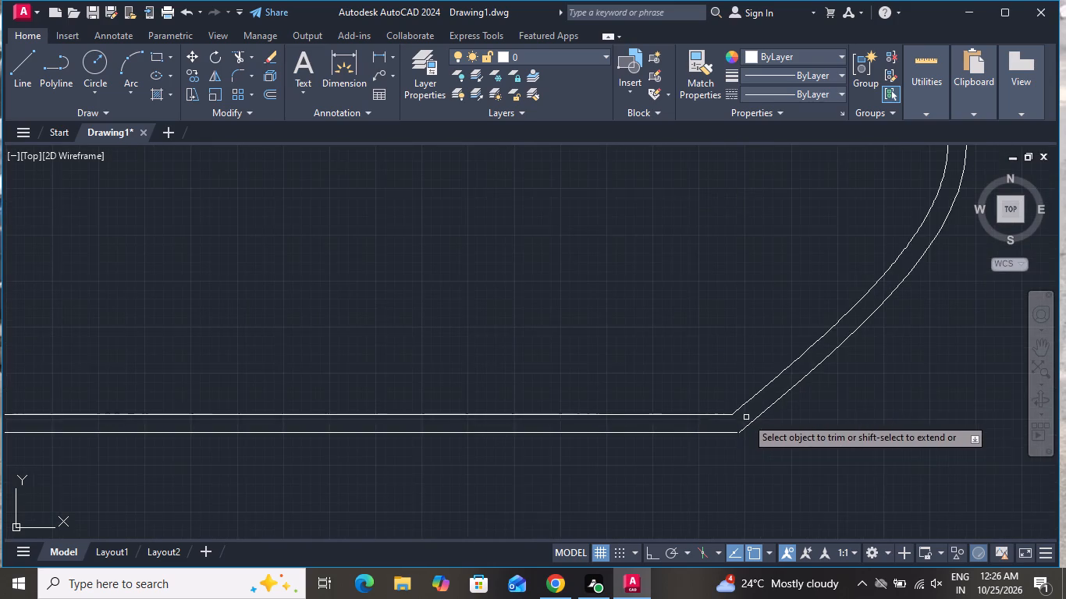
scroll(662, 428, down, 3)
scroll(364, 421, up, 3)
scroll(449, 453, up, 5)
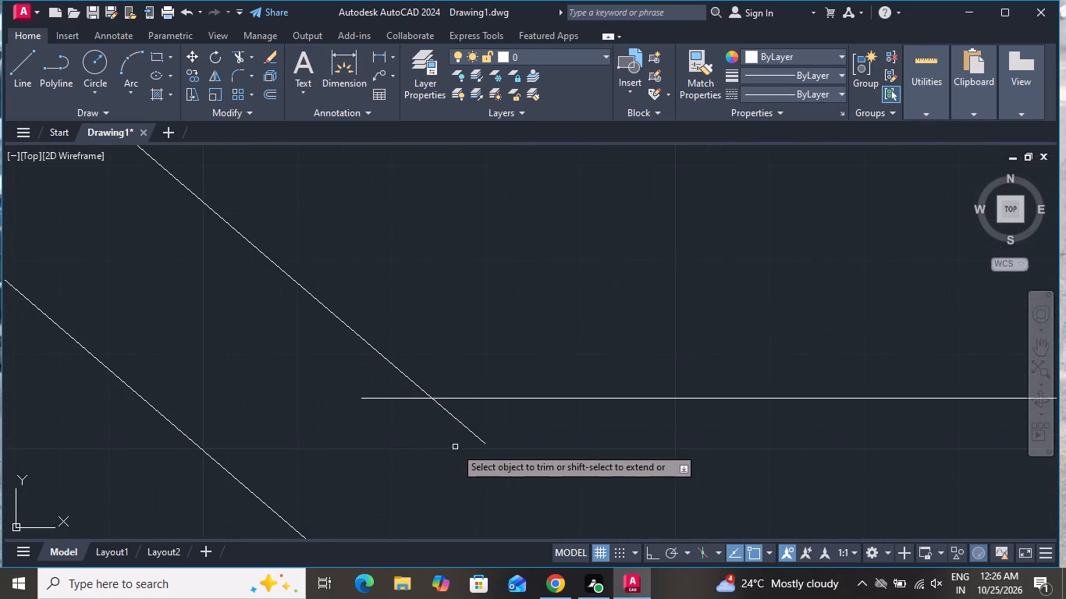
click(400, 420)
click(391, 389)
click(419, 426)
click(494, 415)
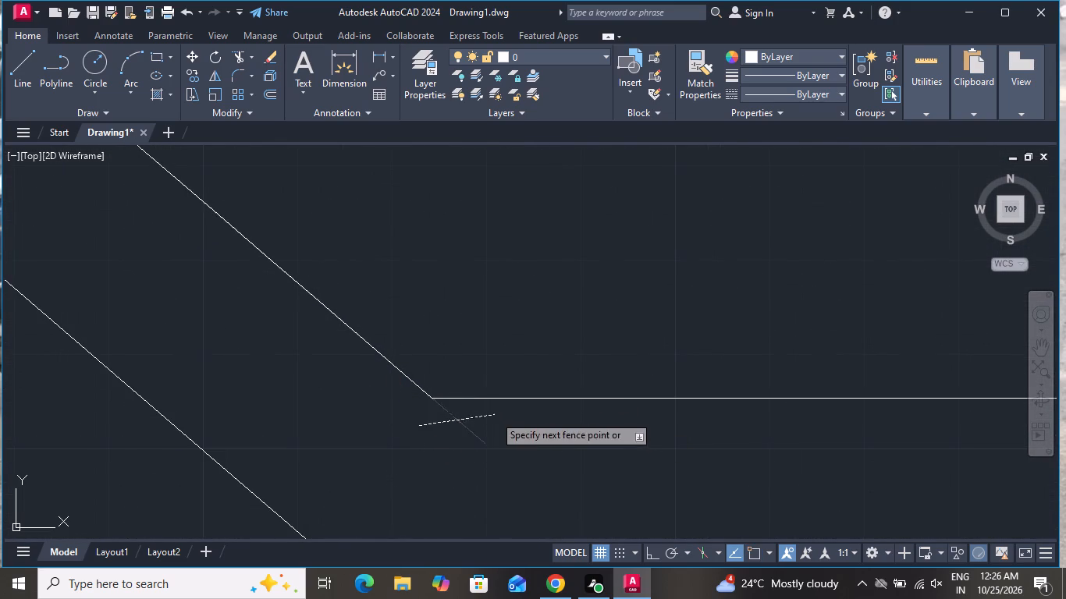
scroll(502, 450, down, 6)
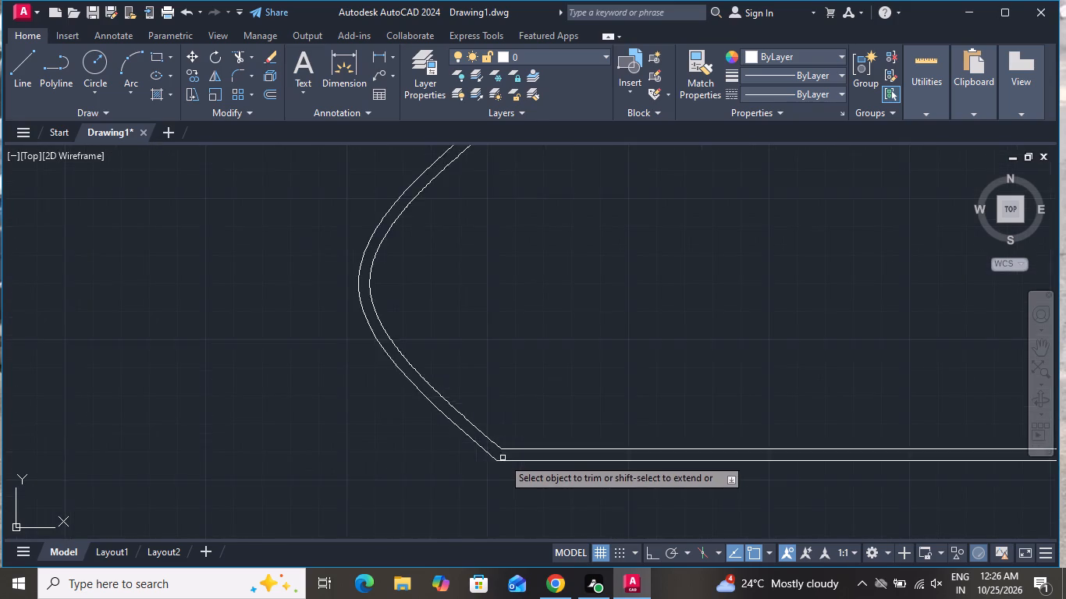
scroll(503, 459, down, 2)
right_click(602, 385)
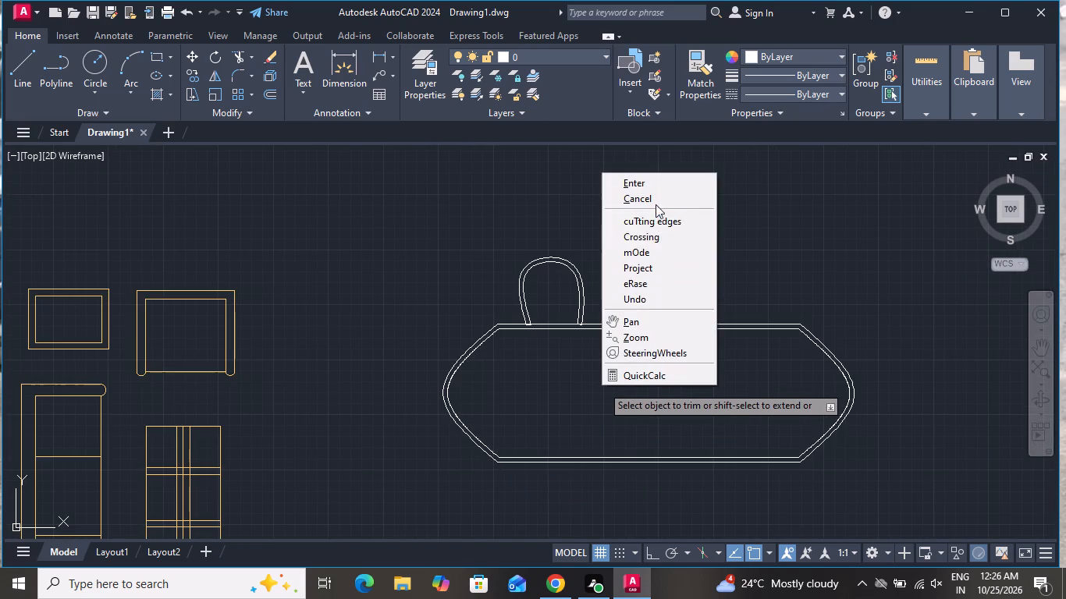
click(653, 193)
Copy the chair, including both short leg-end lines, twice along the table's upper edge at about 2' and 3'-9" from the original.
click(623, 224)
click(521, 303)
scroll(542, 327, up, 2)
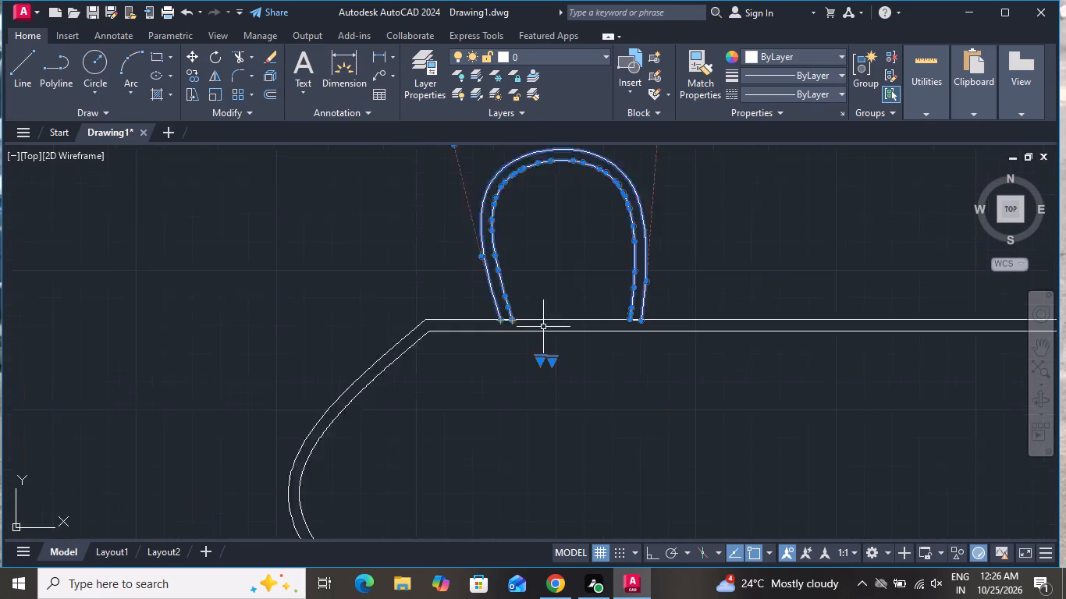
scroll(544, 327, up, 2)
scroll(757, 321, up, 4)
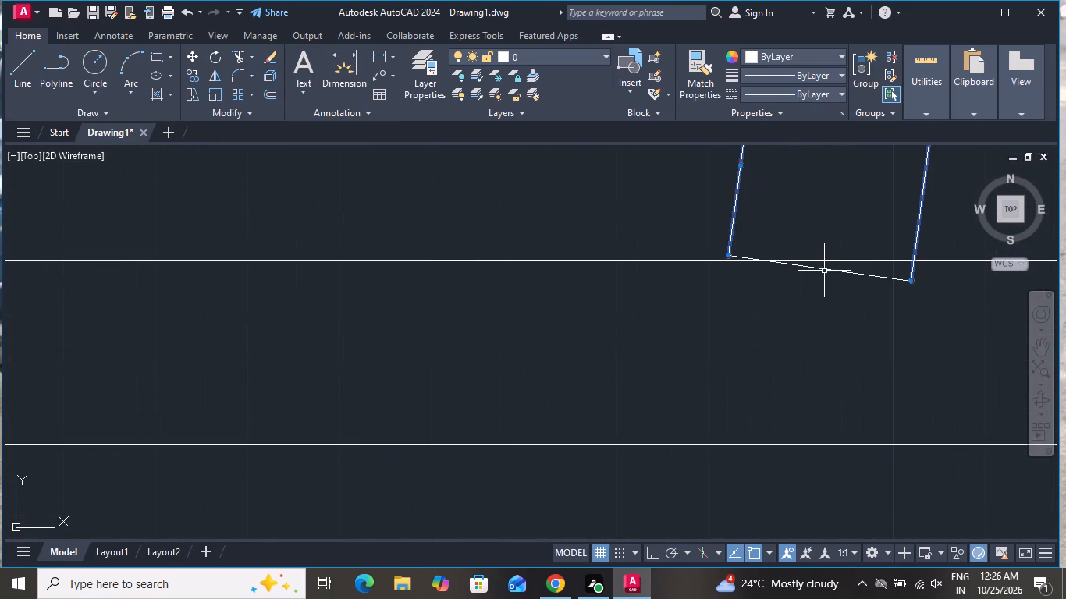
click(824, 271)
scroll(720, 470, down, 3)
scroll(872, 575, down, 2)
scroll(772, 524, down, 3)
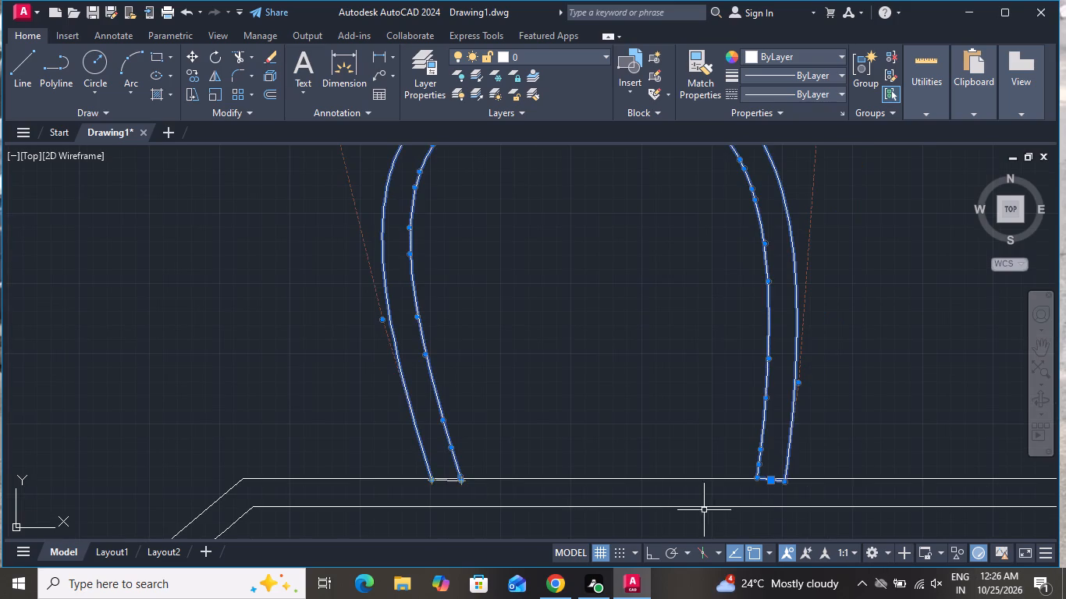
scroll(443, 465, up, 4)
scroll(467, 462, down, 2)
scroll(465, 507, up, 3)
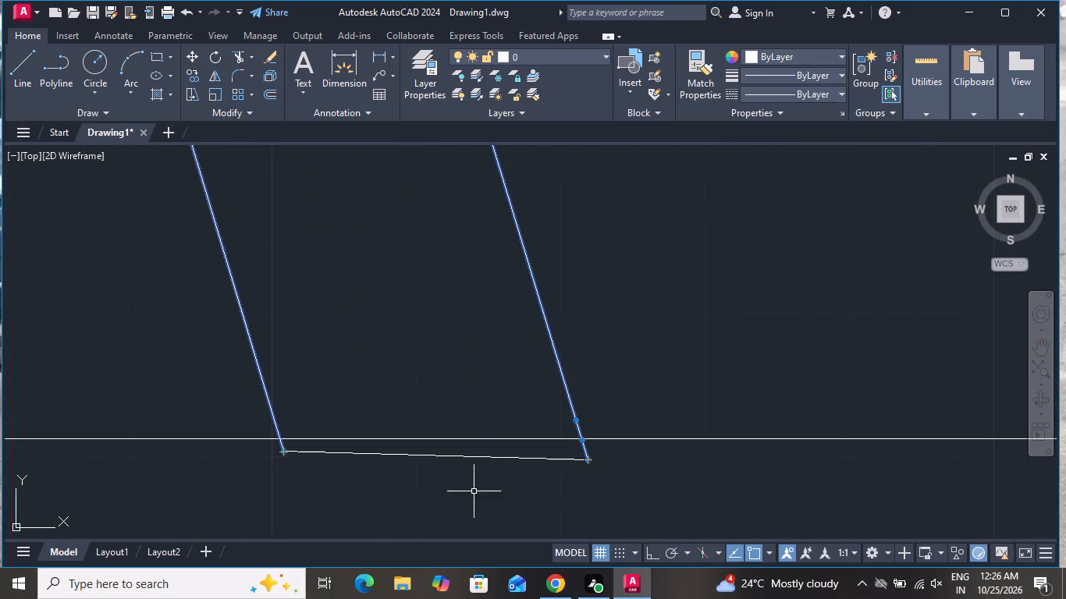
click(484, 455)
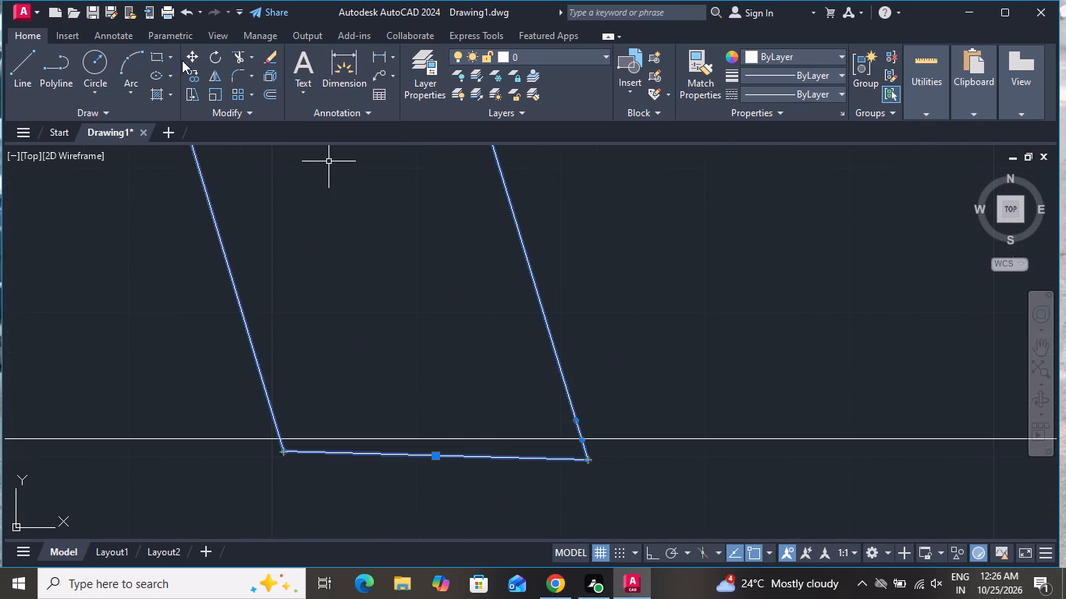
click(190, 76)
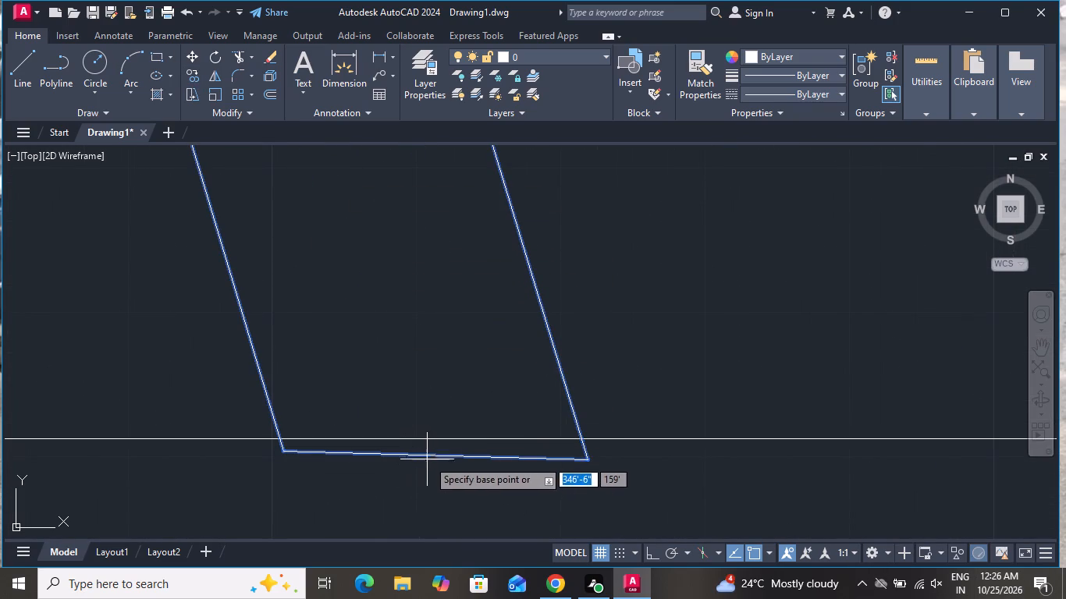
click(430, 456)
scroll(647, 416, down, 3)
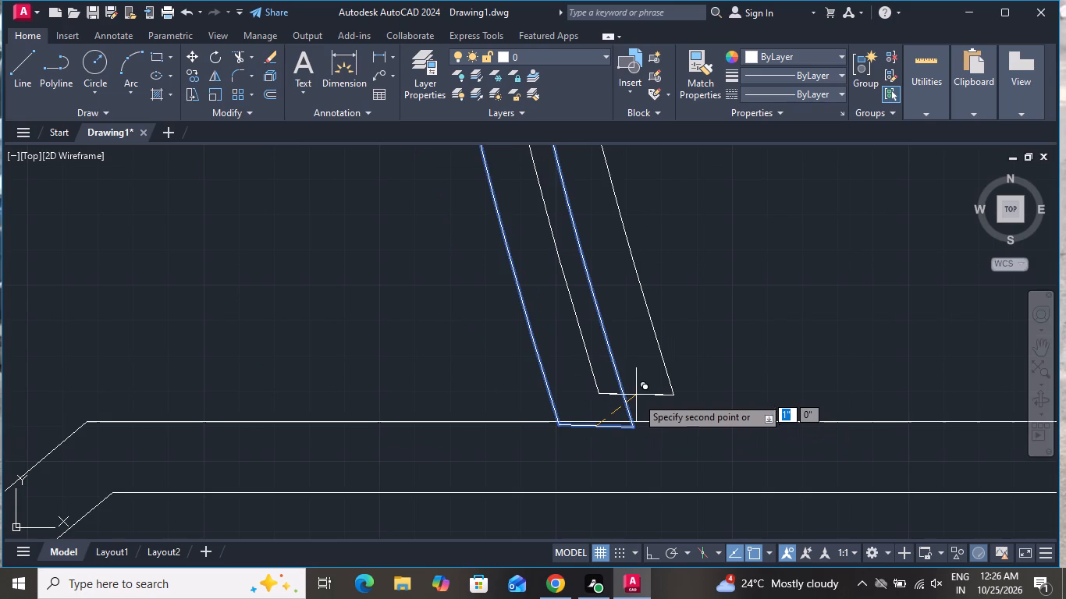
scroll(697, 443, down, 6)
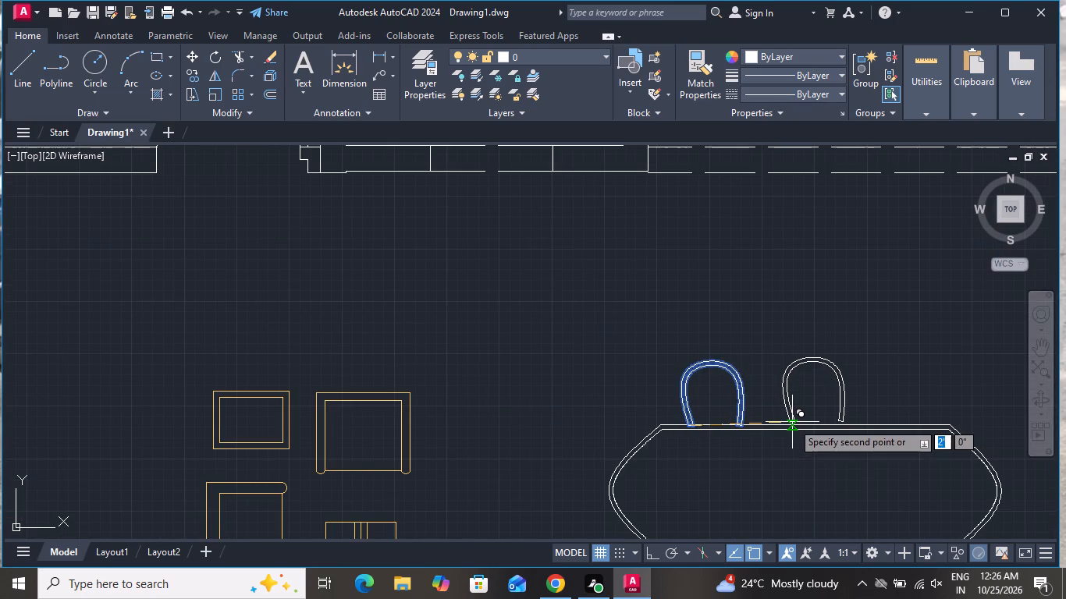
click(791, 426)
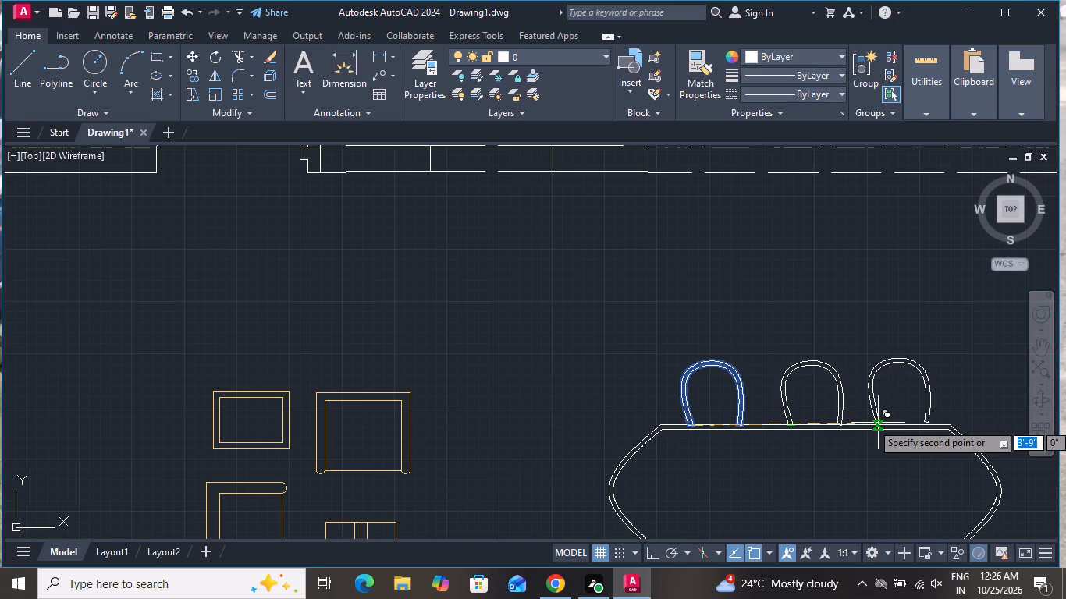
click(878, 424)
Place one more chair copy in the open space below the table, about 5'-6" below the original, and end copying.
scroll(876, 377, down, 4)
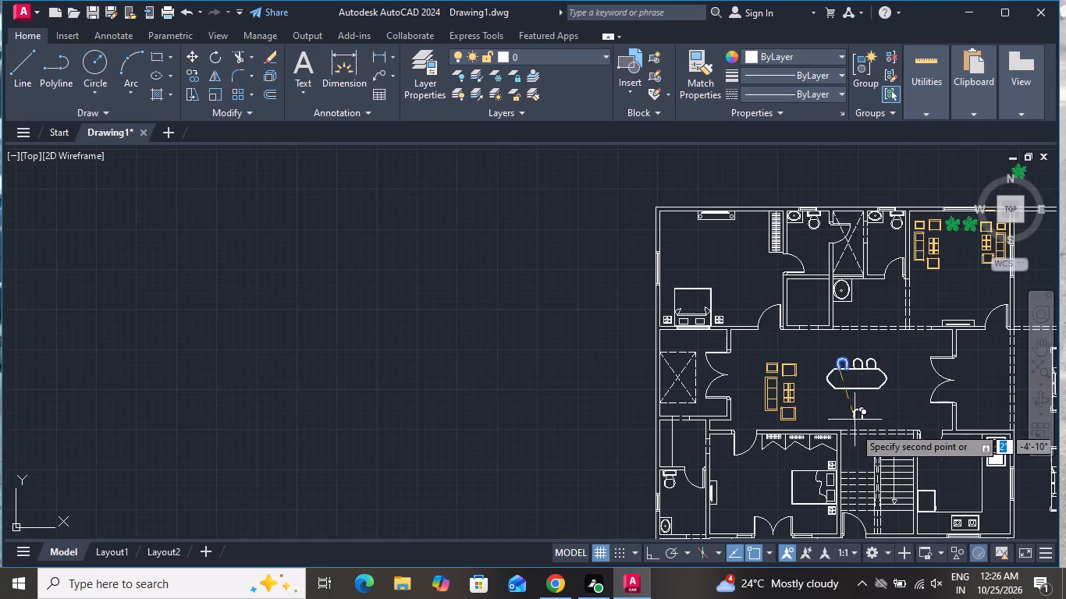
scroll(844, 420, up, 3)
click(833, 386)
right_click(833, 386)
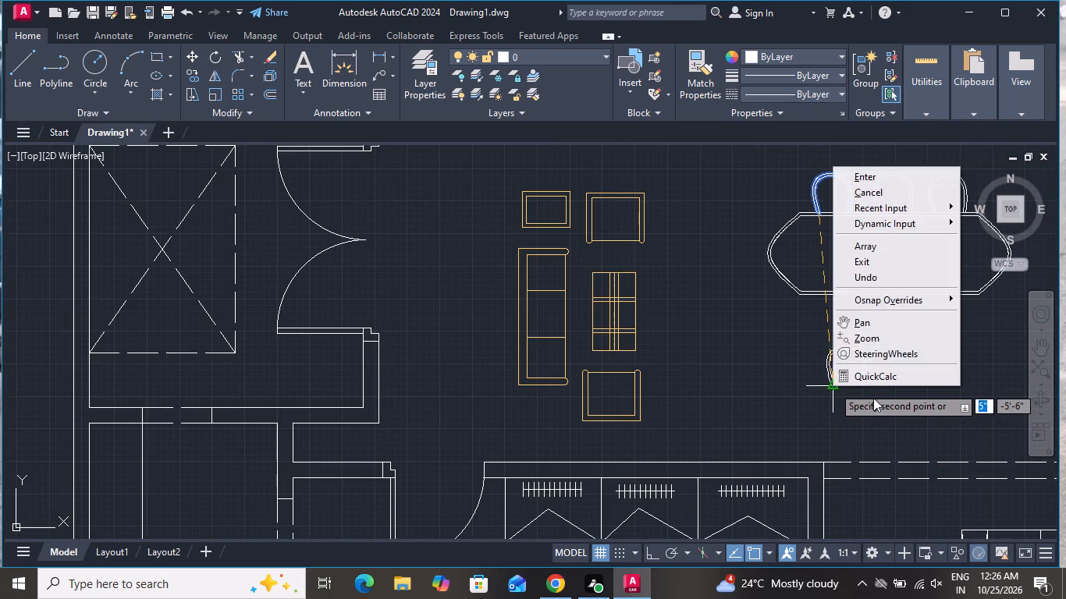
click(895, 190)
Rotate the loose chair below the table by 180 degrees with Ortho on.
click(887, 323)
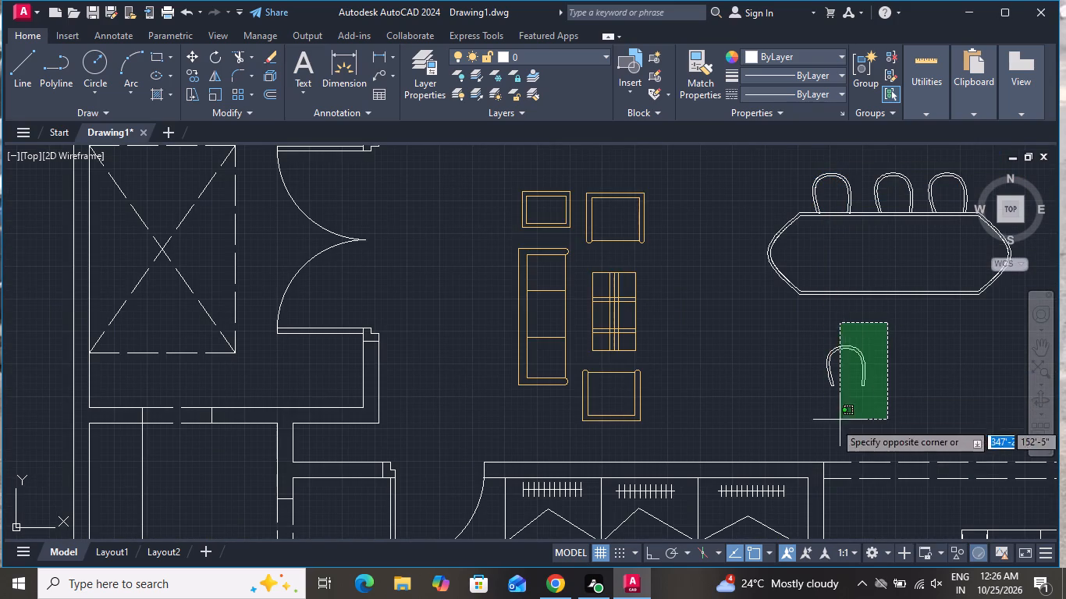
click(811, 430)
click(655, 558)
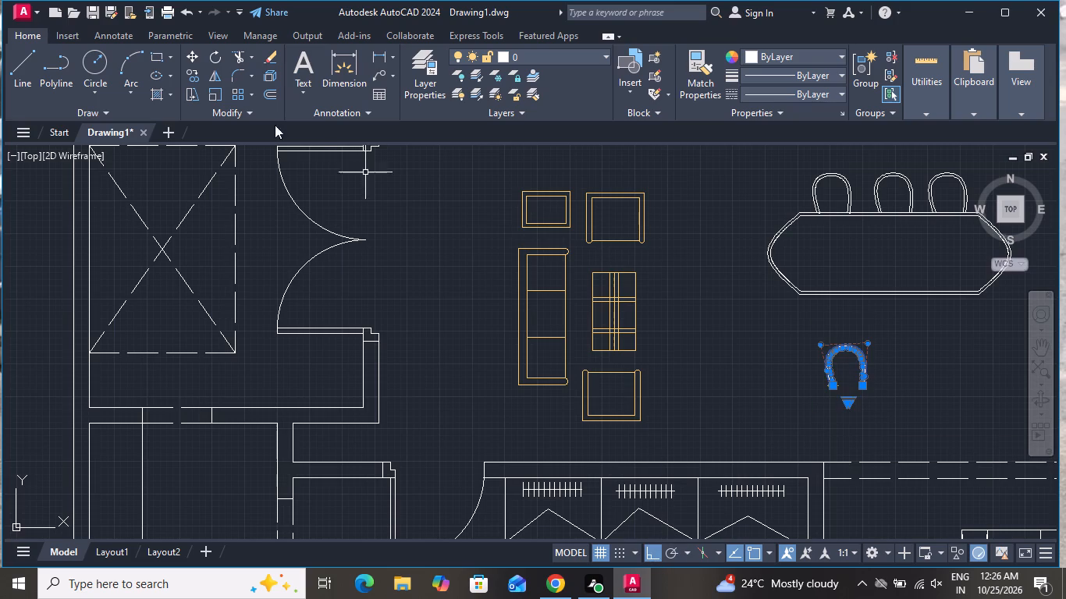
click(215, 55)
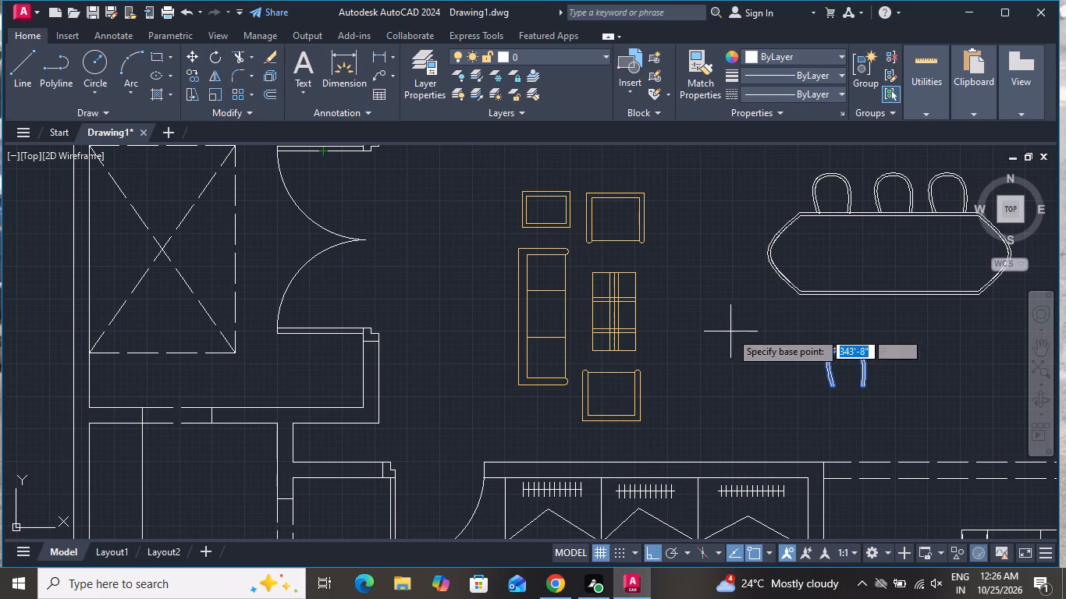
click(872, 392)
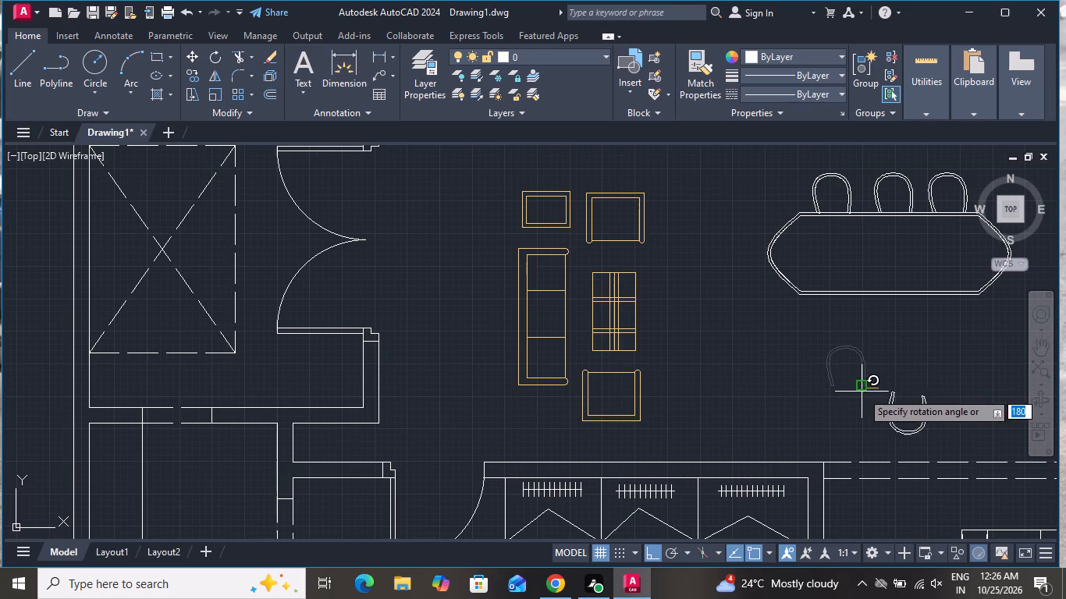
click(791, 356)
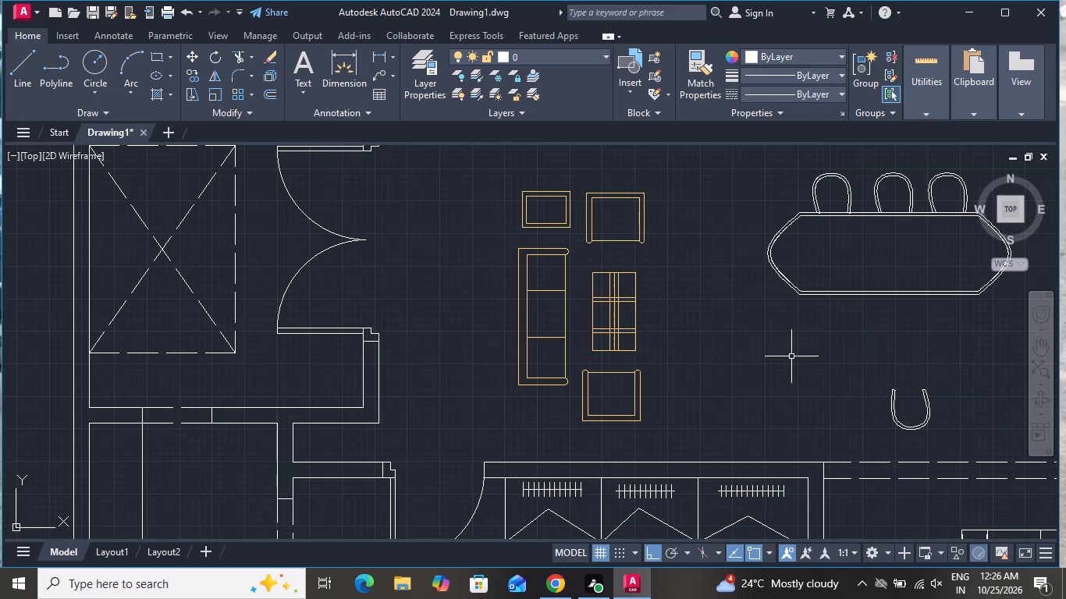
Move the rotated chair, with Ortho off, so its open end meets the table's lower edge below the upper-left chair.
drag(956, 365, 951, 377)
click(876, 441)
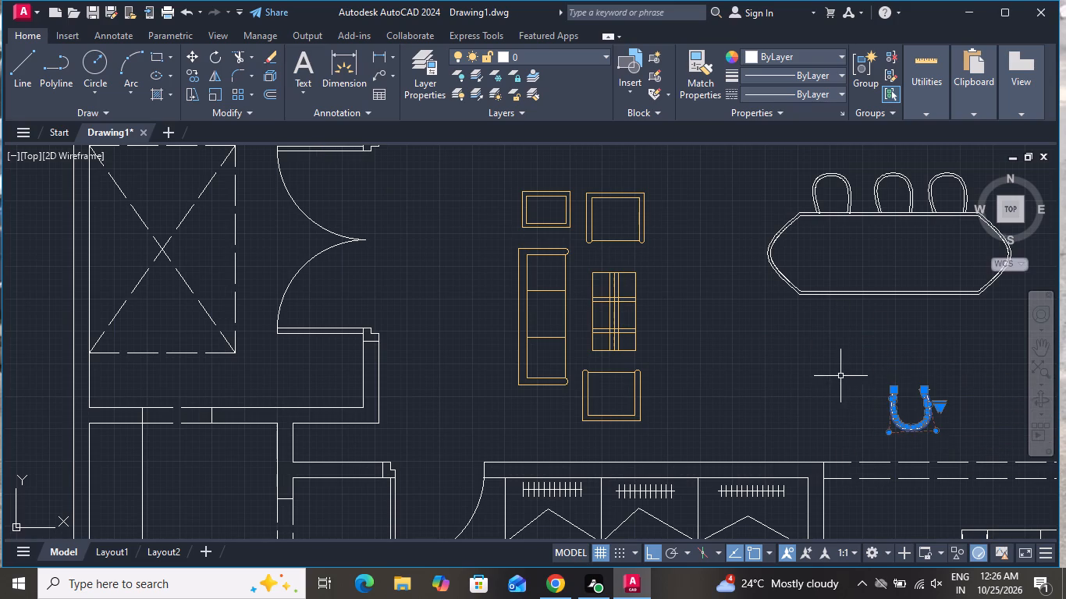
click(193, 52)
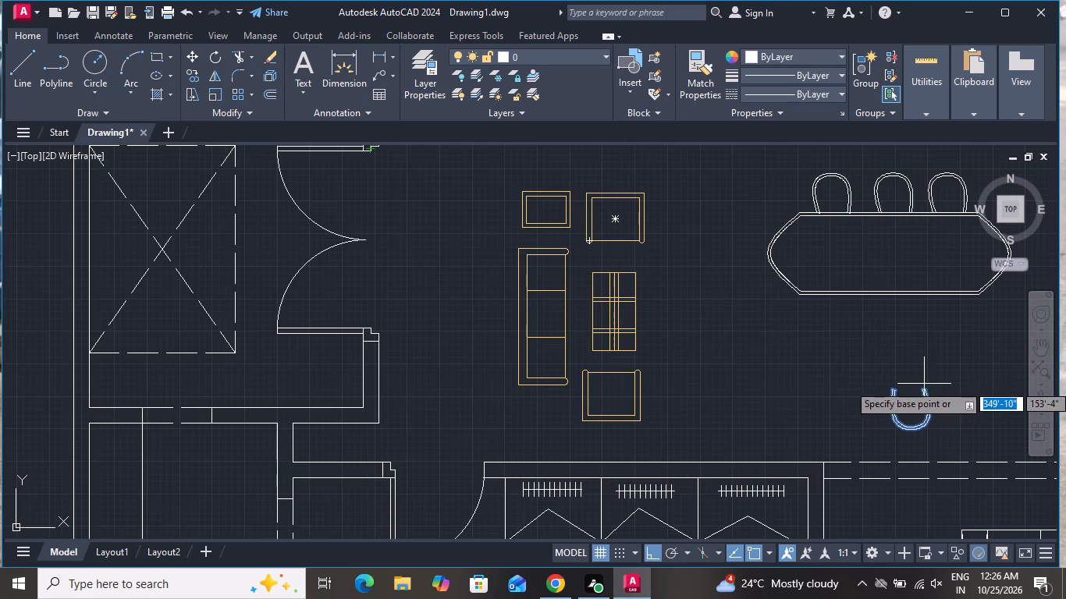
click(928, 391)
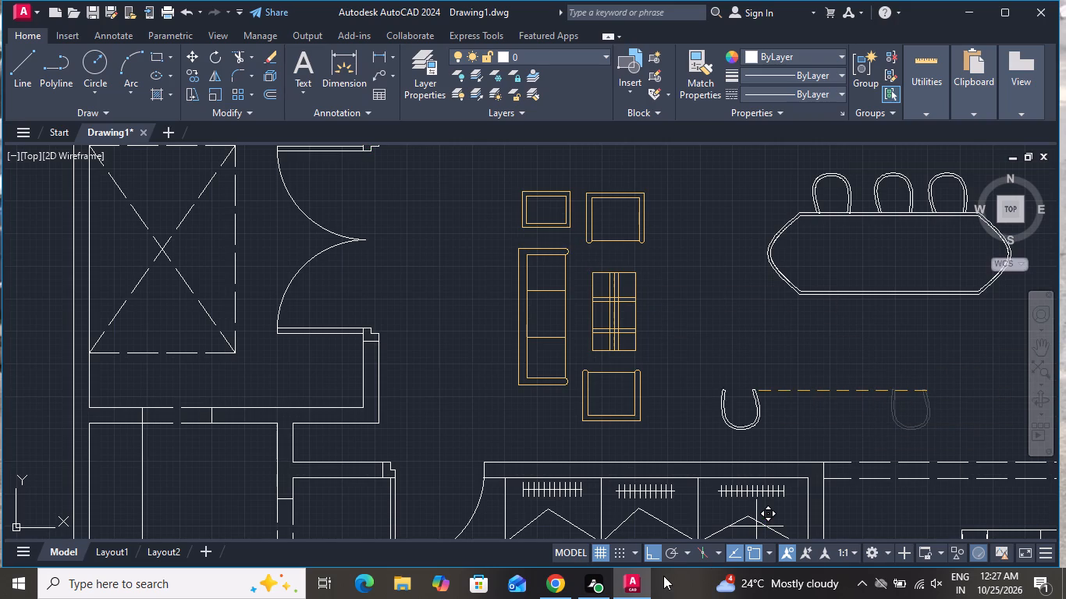
click(656, 553)
scroll(875, 359, up, 3)
scroll(869, 364, down, 1)
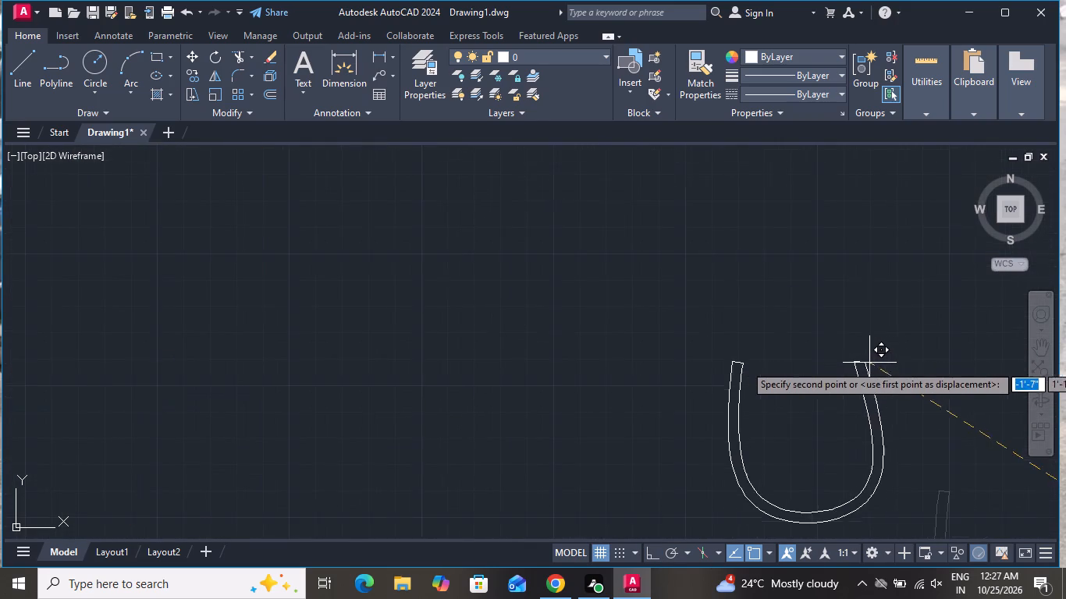
scroll(869, 364, down, 2)
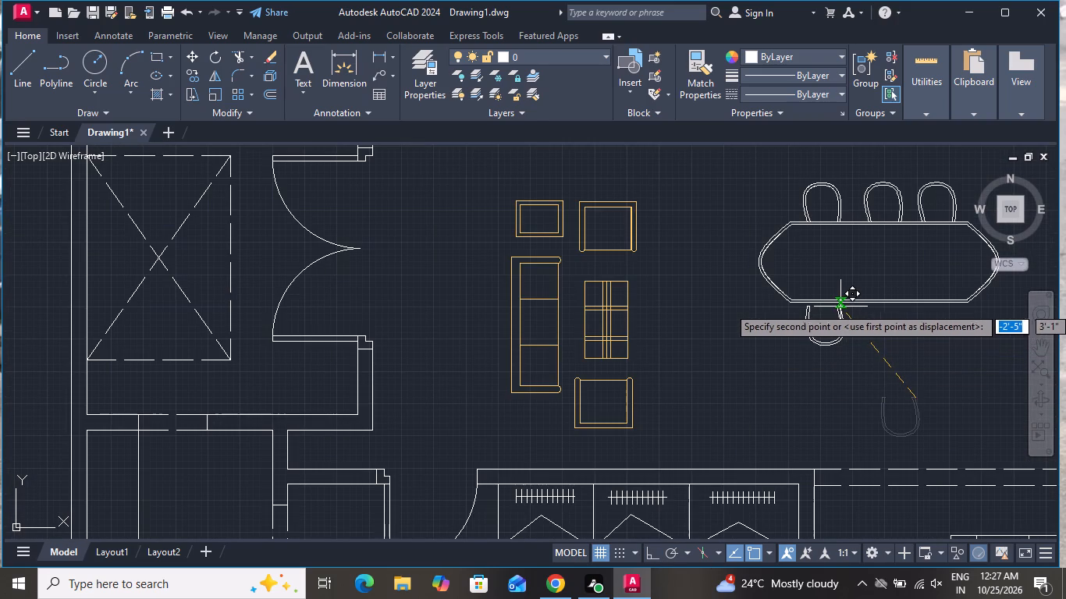
click(841, 303)
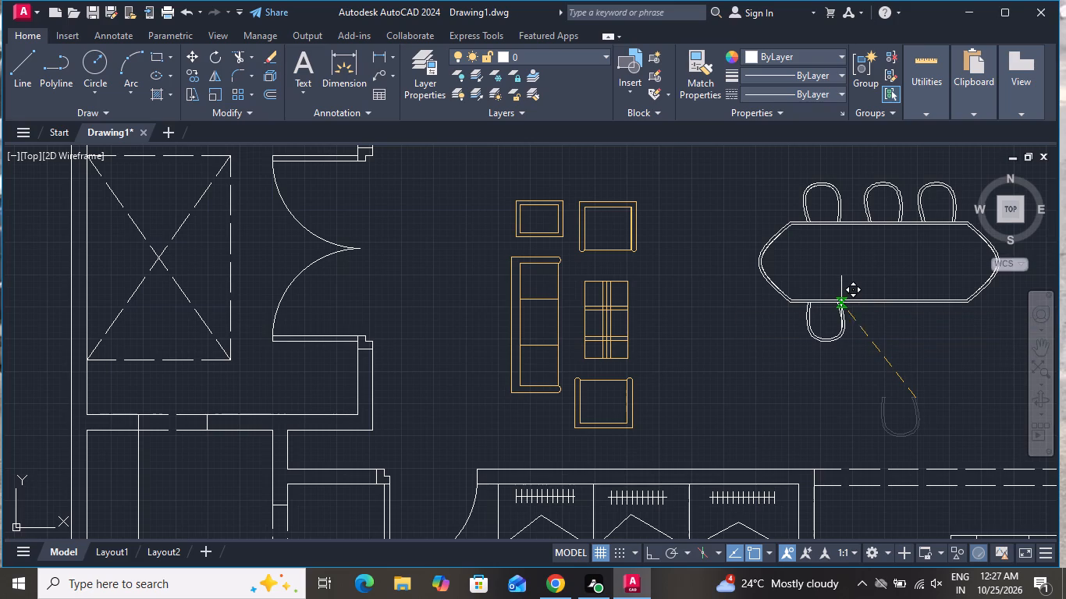
Copy the lower chair, including both leg-end lines, twice along the table's lower edge at about 2' and 3'-9" from the original.
click(861, 318)
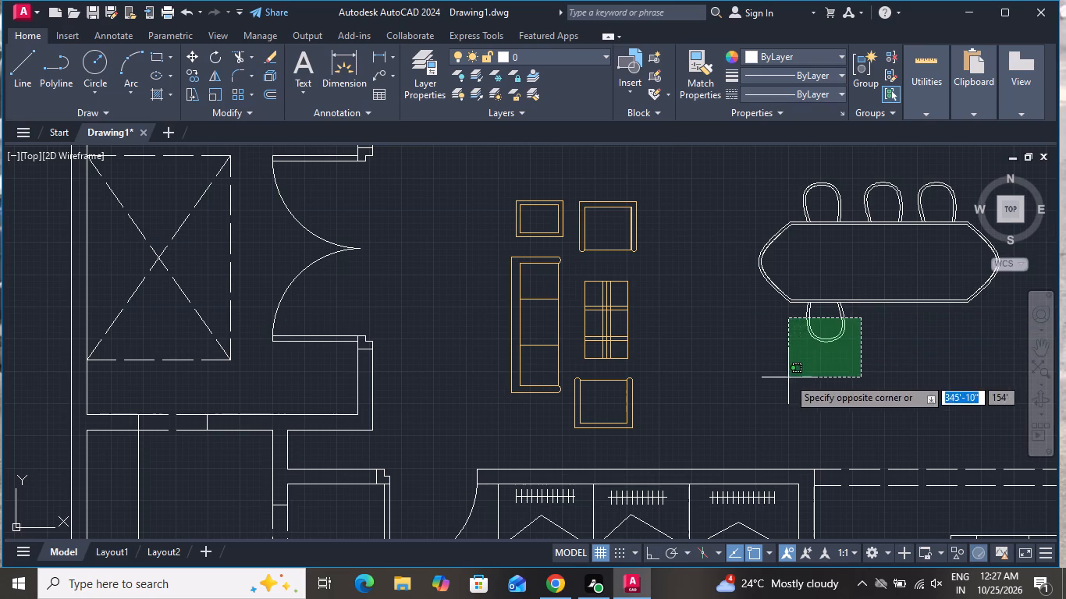
click(788, 377)
scroll(840, 322, up, 3)
scroll(842, 242, up, 4)
scroll(734, 255, up, 2)
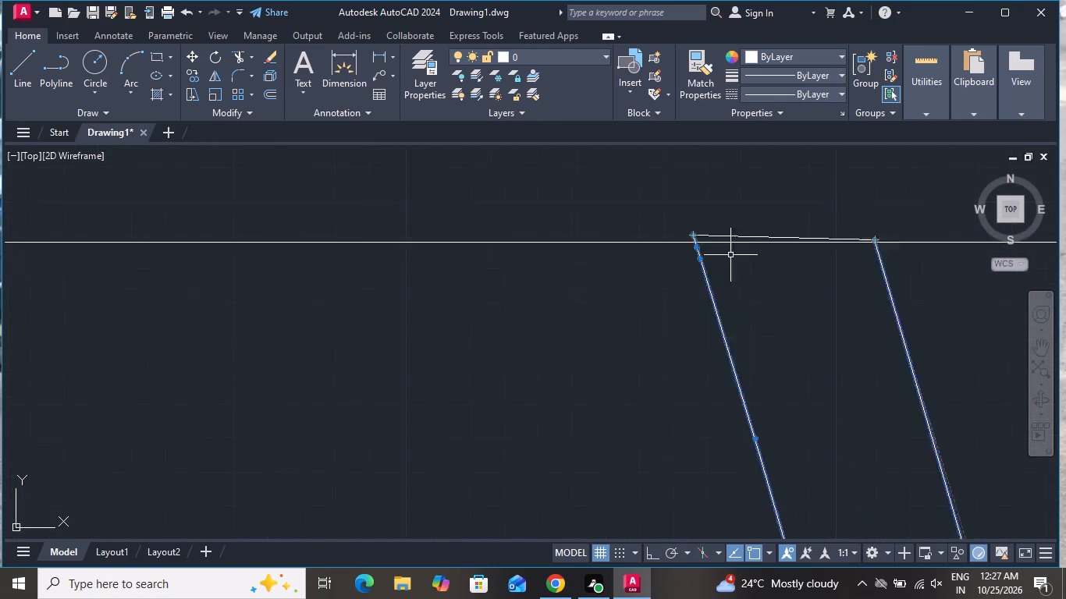
scroll(729, 255, up, 1)
click(724, 226)
scroll(725, 350, down, 4)
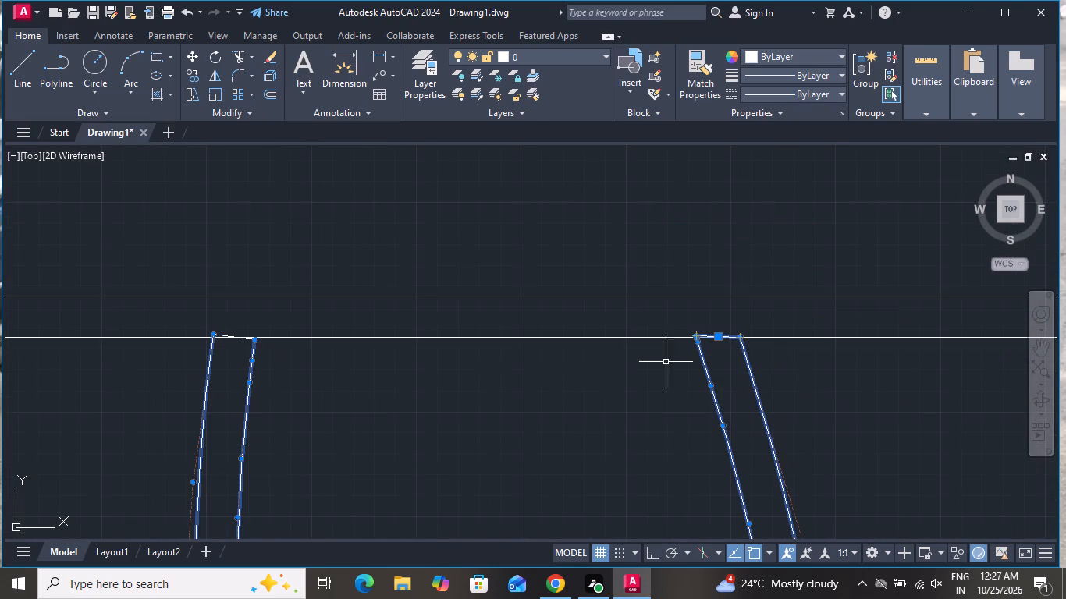
scroll(204, 349, up, 3)
scroll(261, 292, up, 2)
click(262, 292)
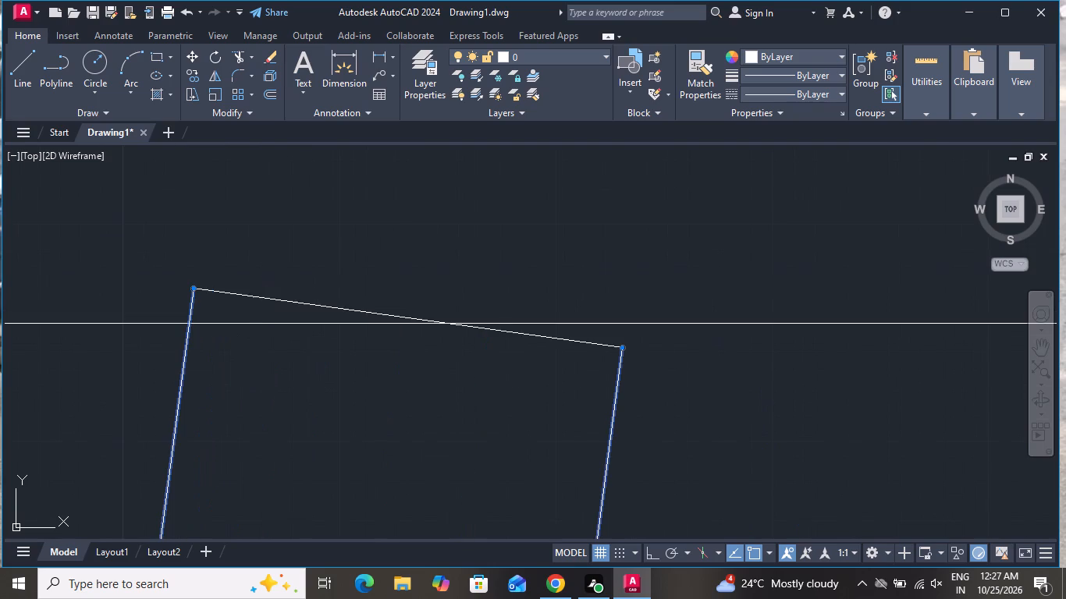
click(261, 302)
click(193, 76)
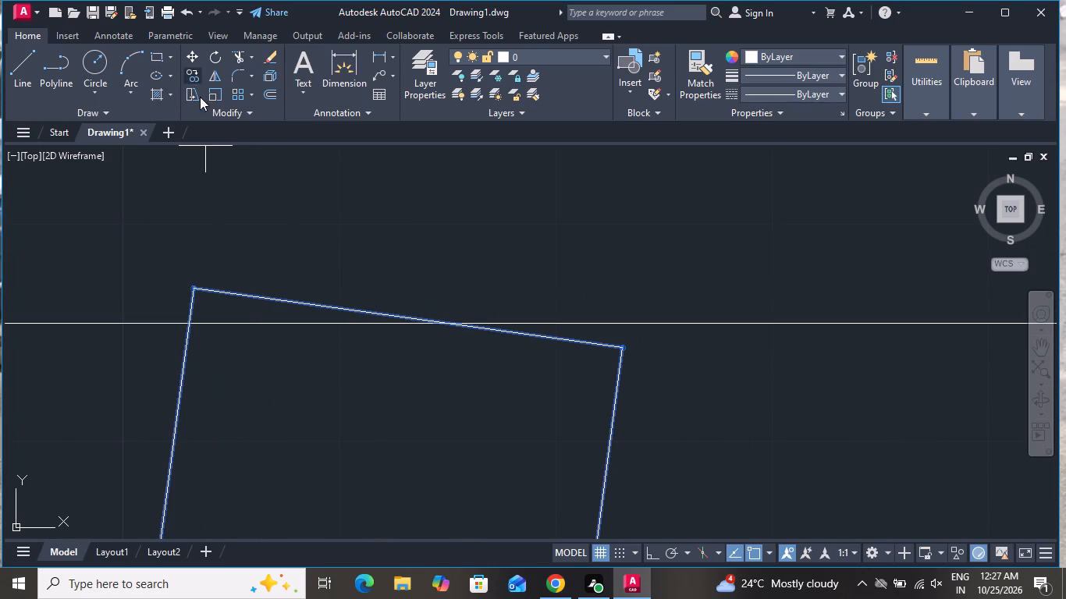
click(188, 289)
scroll(449, 346, down, 3)
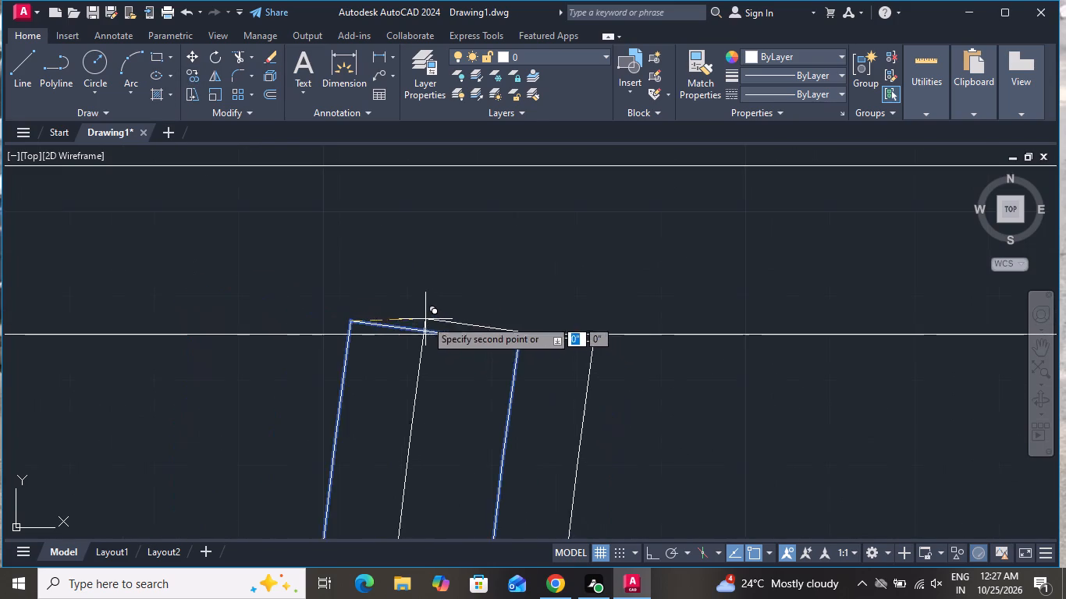
scroll(425, 319, down, 6)
scroll(489, 329, down, 2)
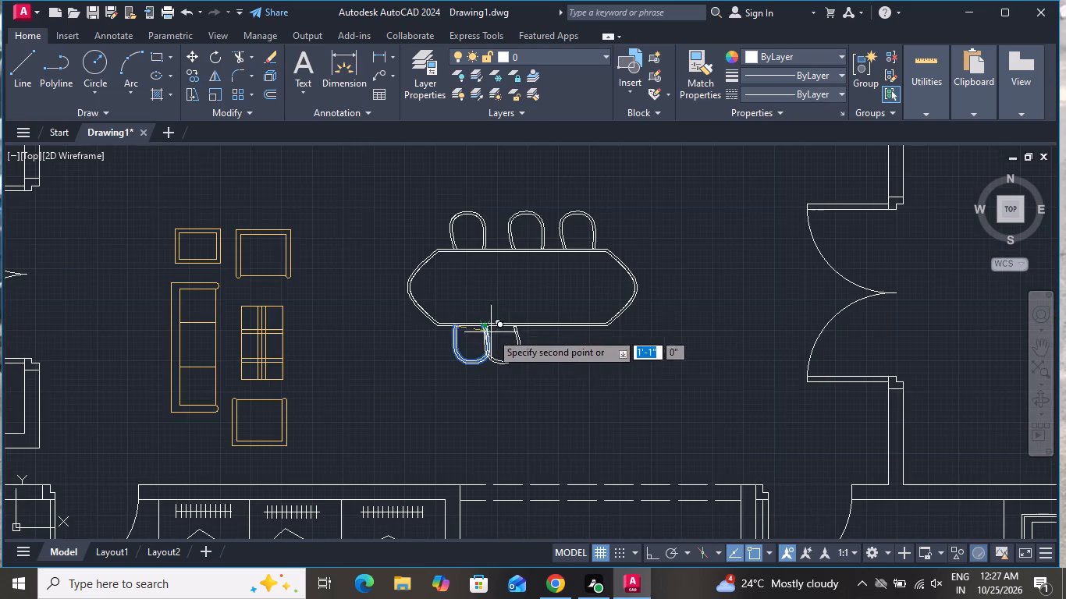
scroll(517, 326, up, 2)
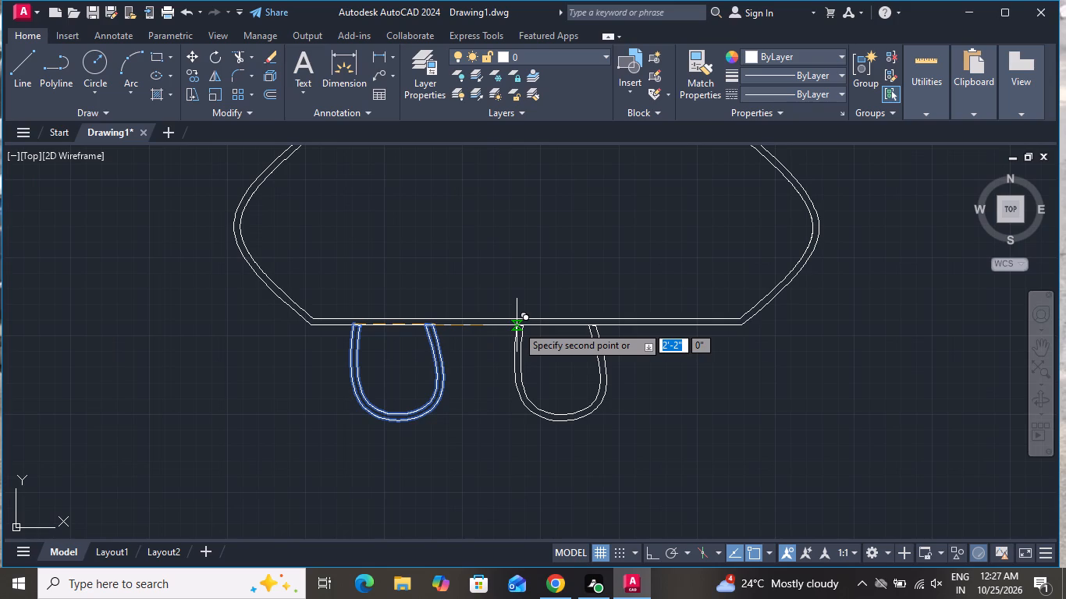
scroll(508, 325, down, 2)
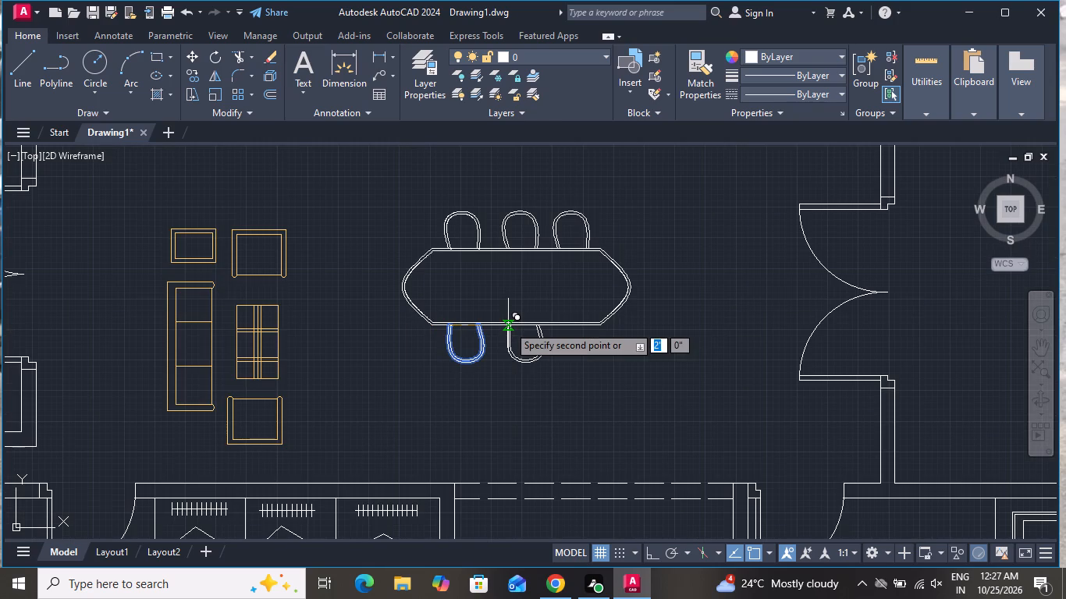
click(508, 325)
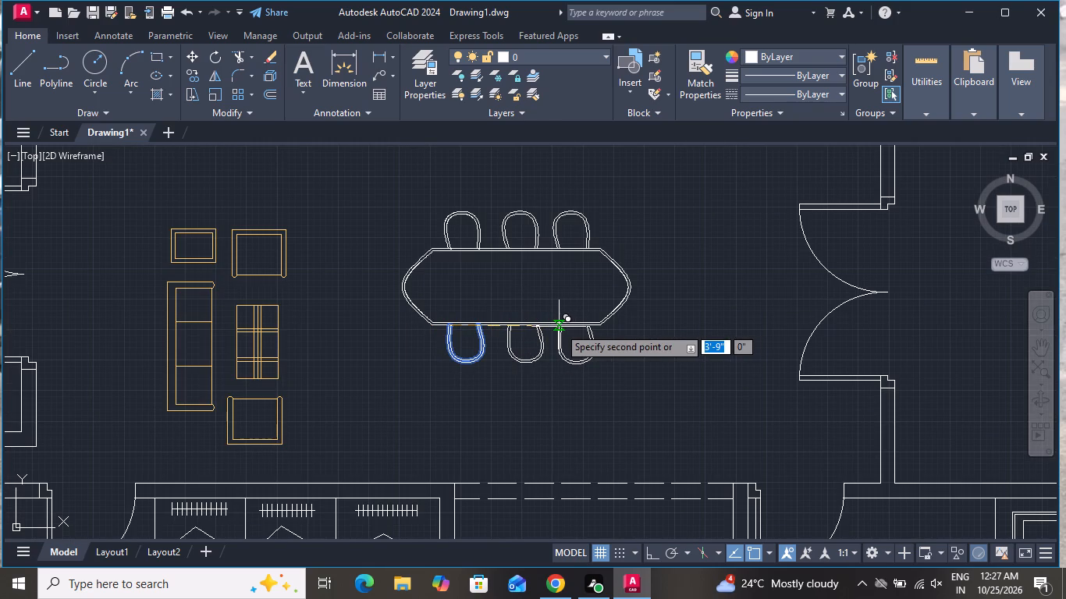
click(556, 324)
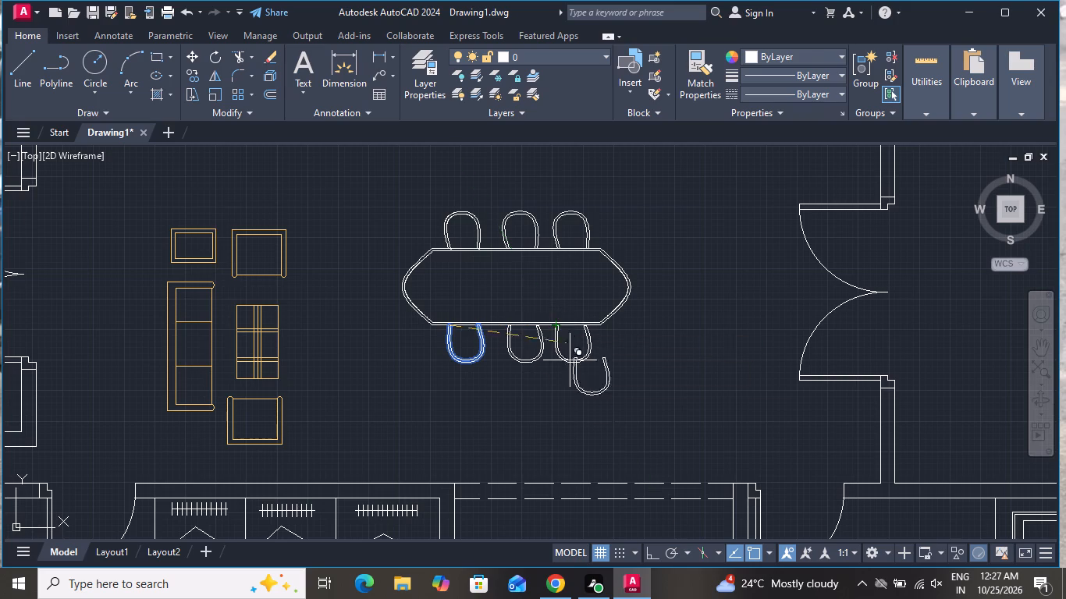
Place one more chair copy in the open space beyond the table's right end and end copying.
click(695, 263)
right_click(689, 268)
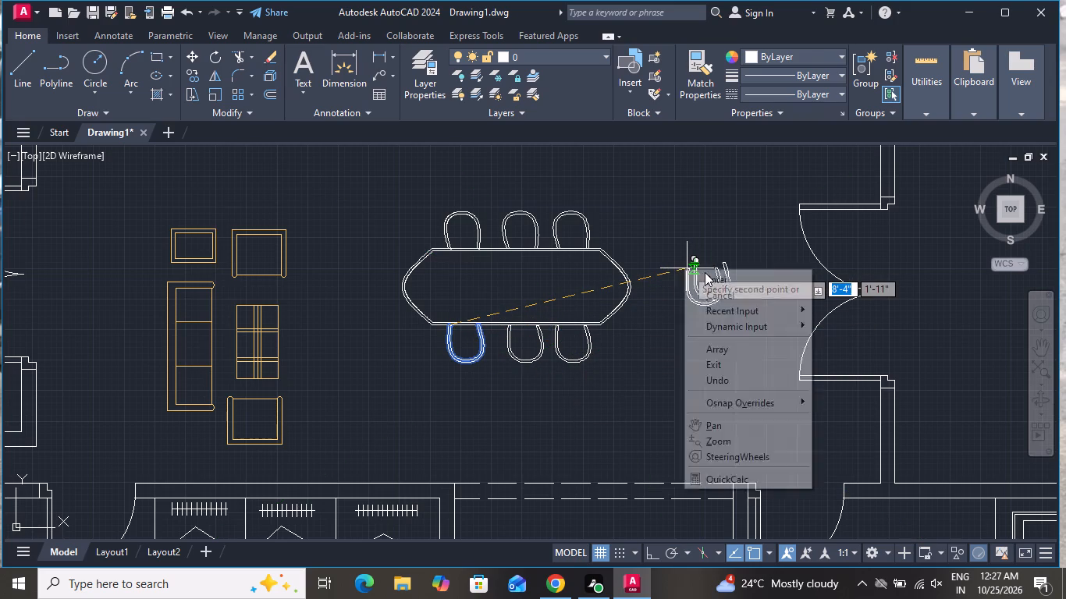
click(712, 289)
Rotate the loose chair beyond the table's right end by 90 degrees with Ortho on, so its open end faces the table.
click(740, 248)
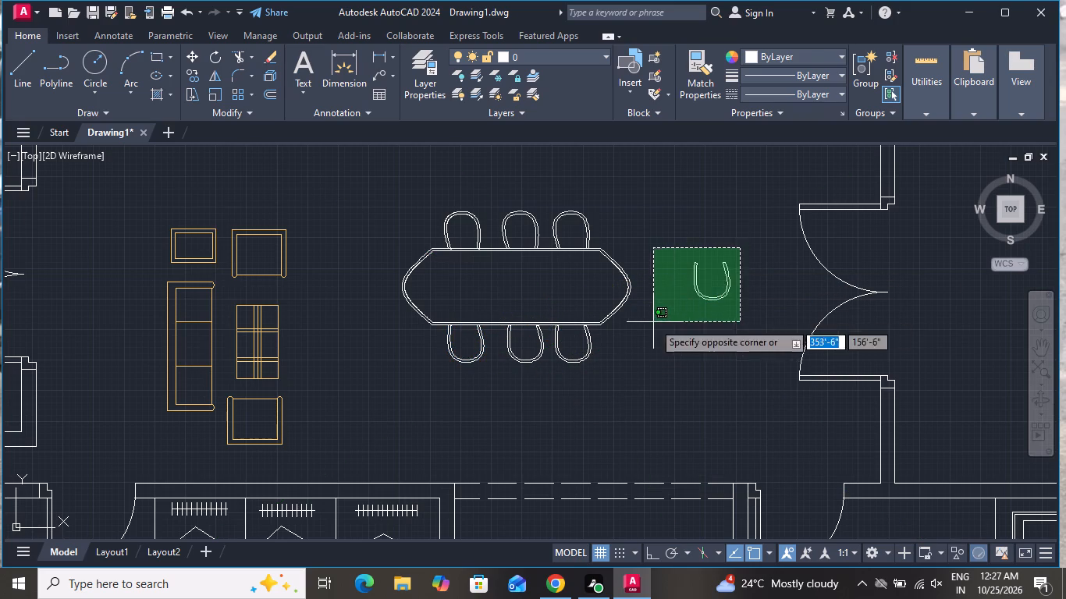
click(653, 322)
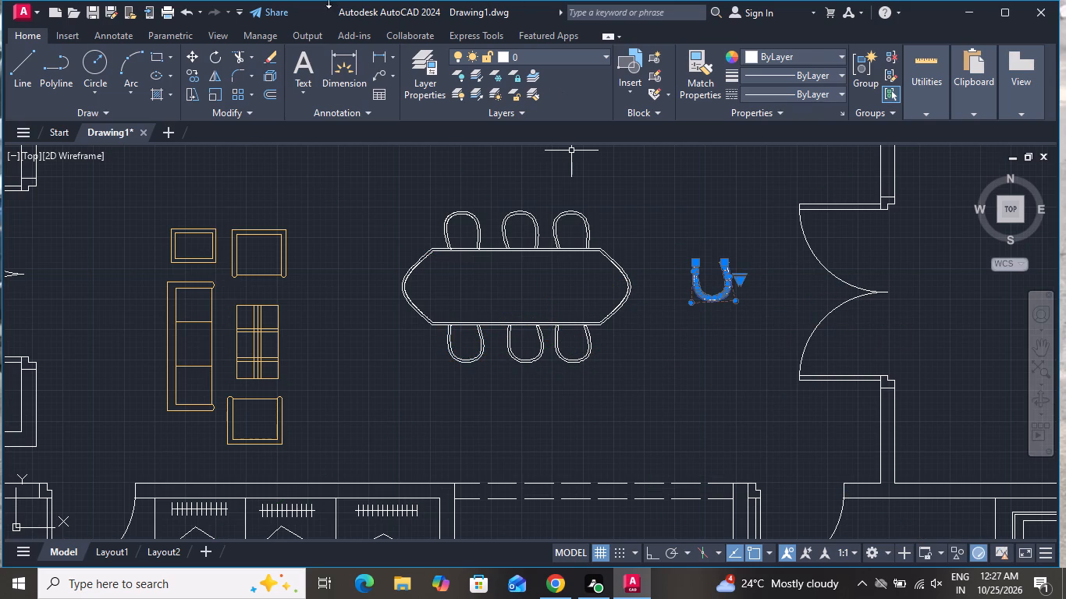
click(220, 60)
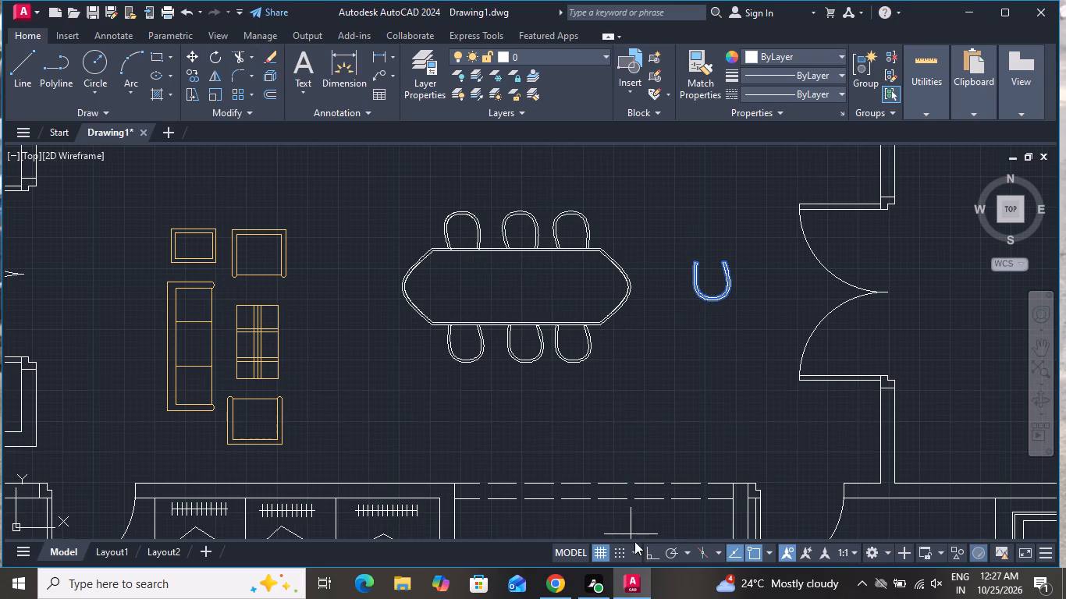
click(647, 551)
click(732, 258)
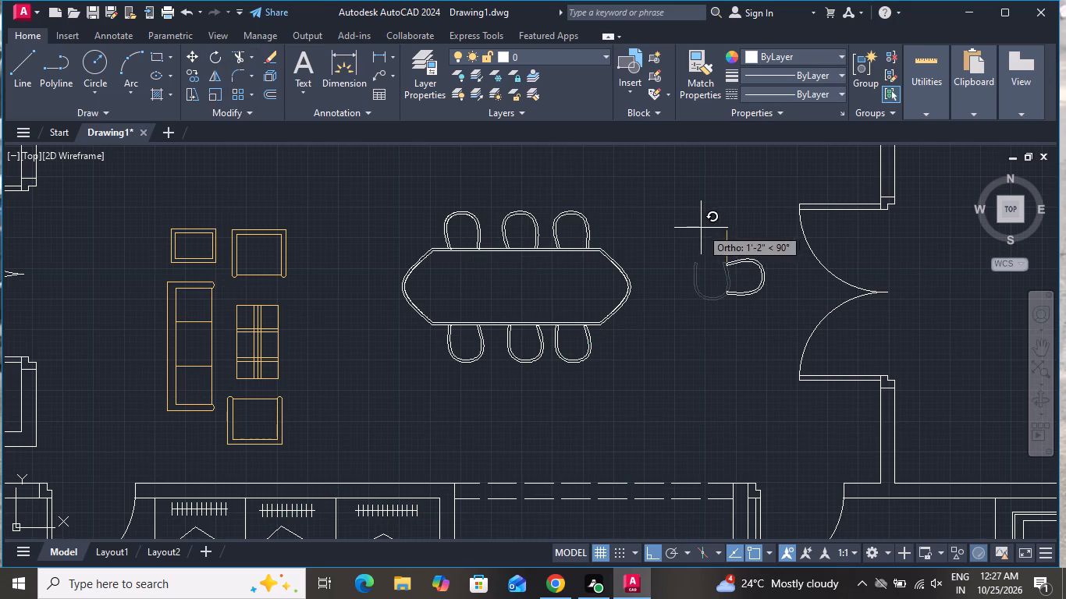
click(701, 227)
Mirror the rotated chair across a vertical line just off its open end, keeping the original.
click(772, 251)
click(716, 317)
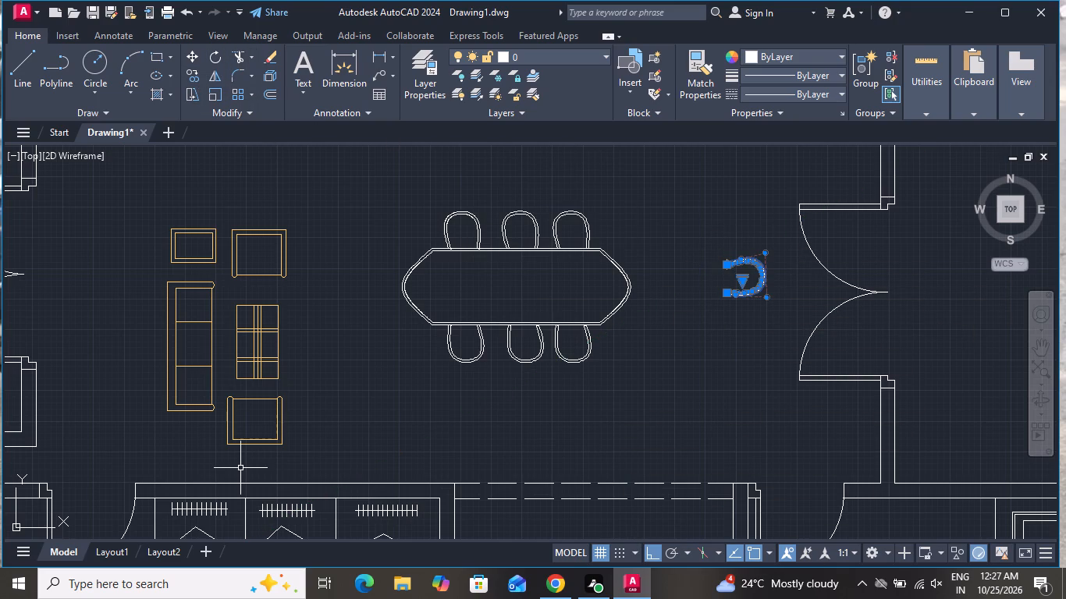
text(mi)
key(space)
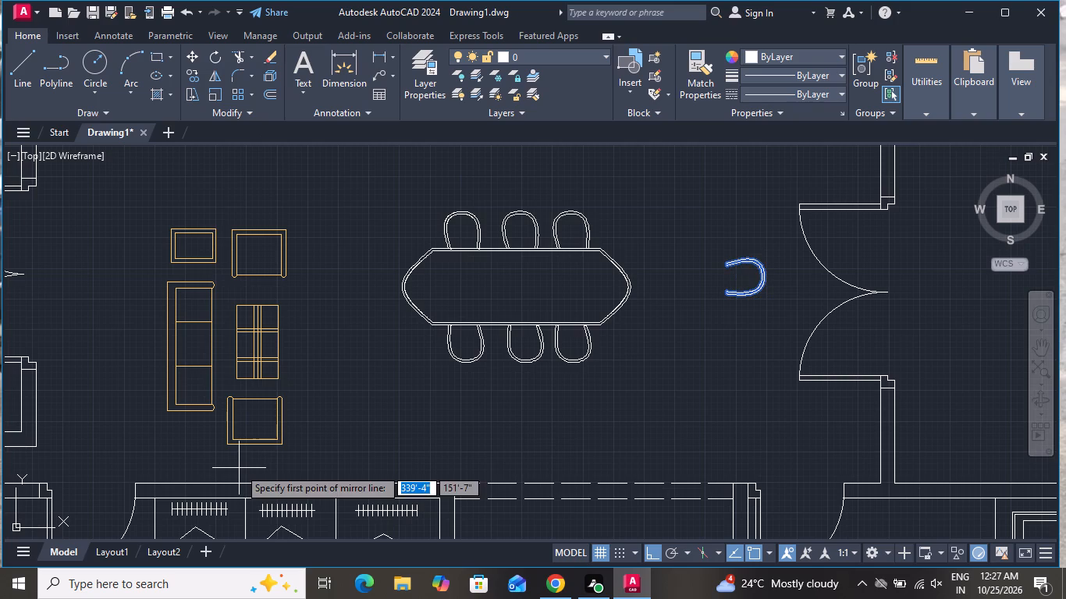
click(718, 290)
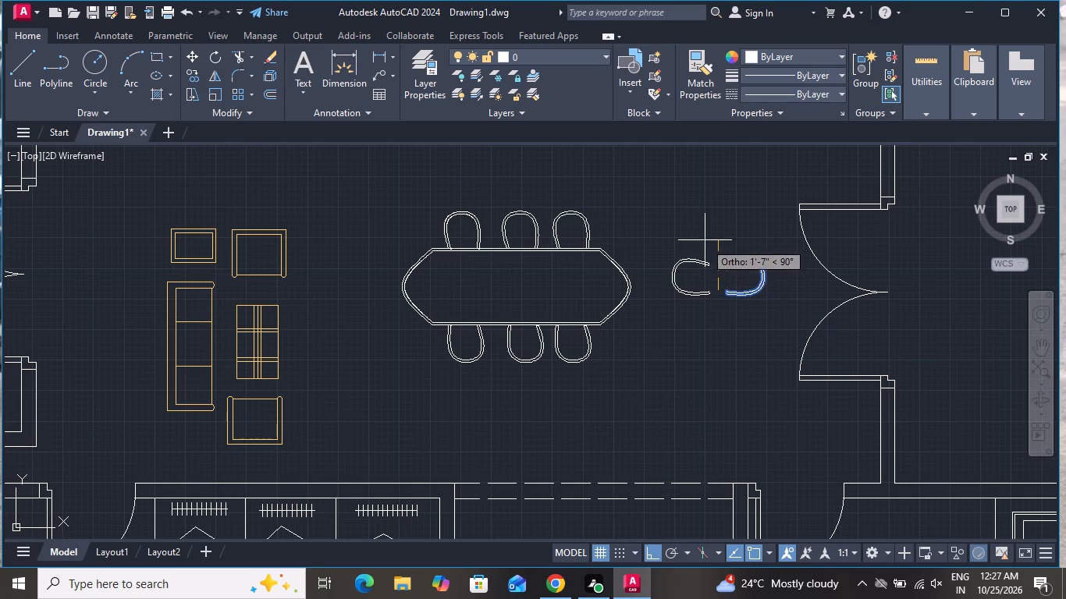
drag(705, 239, 707, 232)
drag(747, 291, 707, 232)
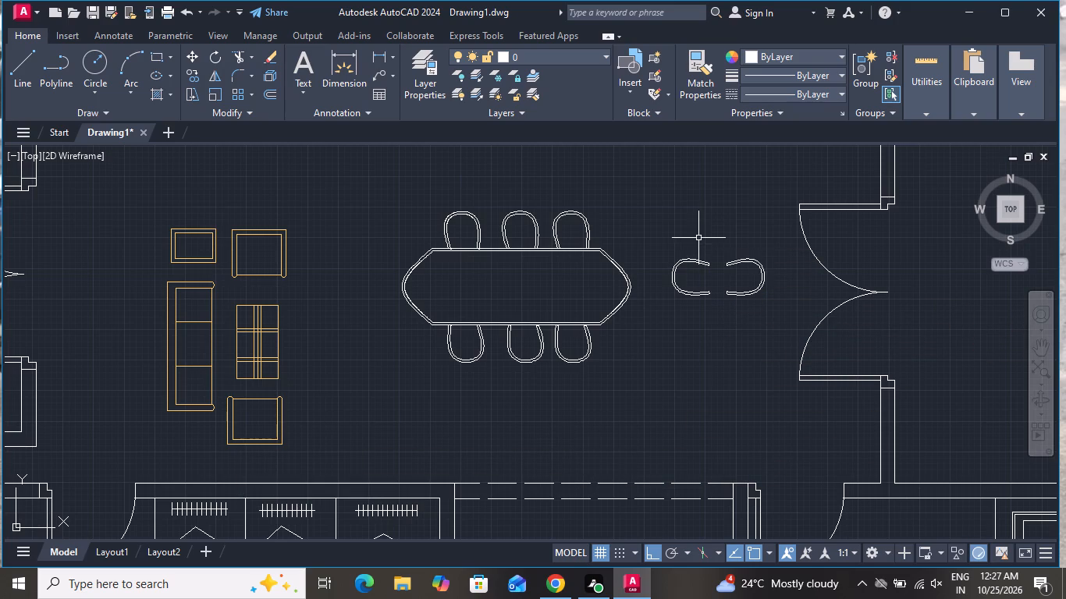
Move the mirrored chair, with Ortho off, so its upper leg end meets the table's curved left end.
click(715, 255)
click(665, 313)
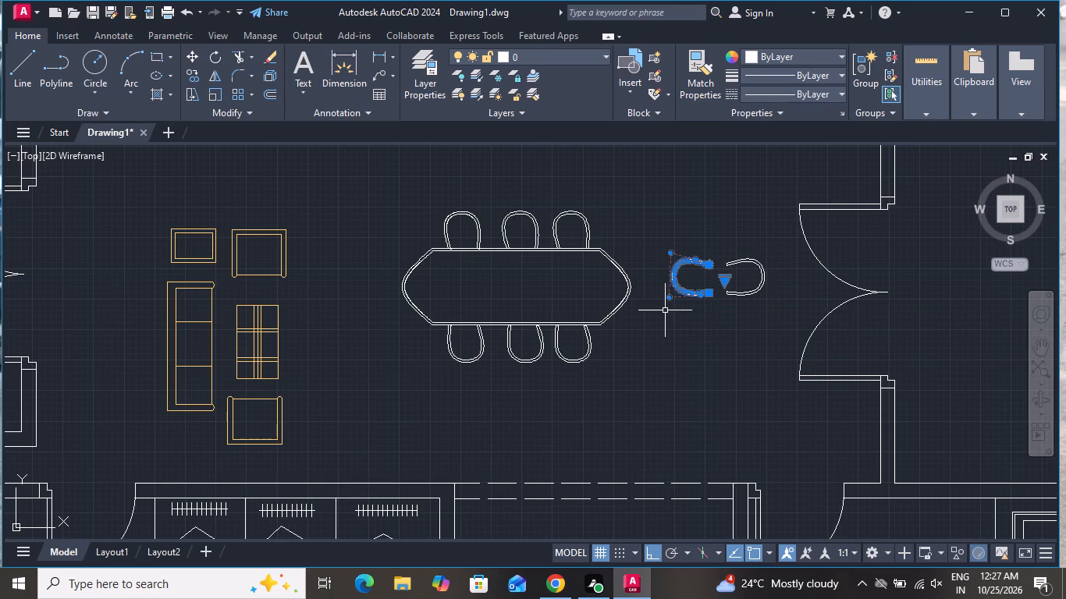
click(186, 52)
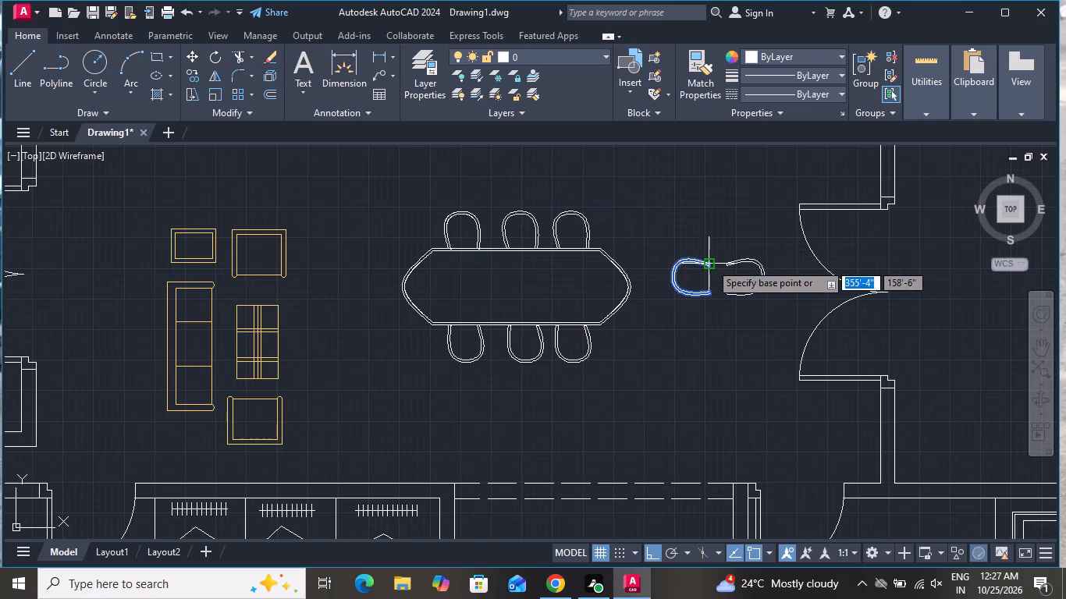
click(710, 263)
scroll(391, 273, up, 1)
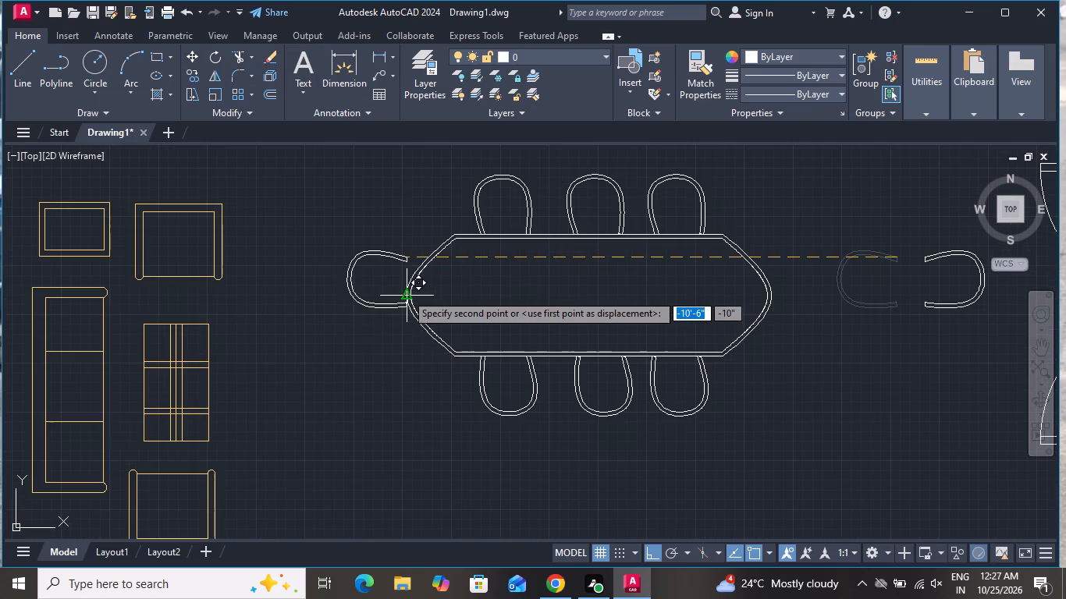
click(651, 554)
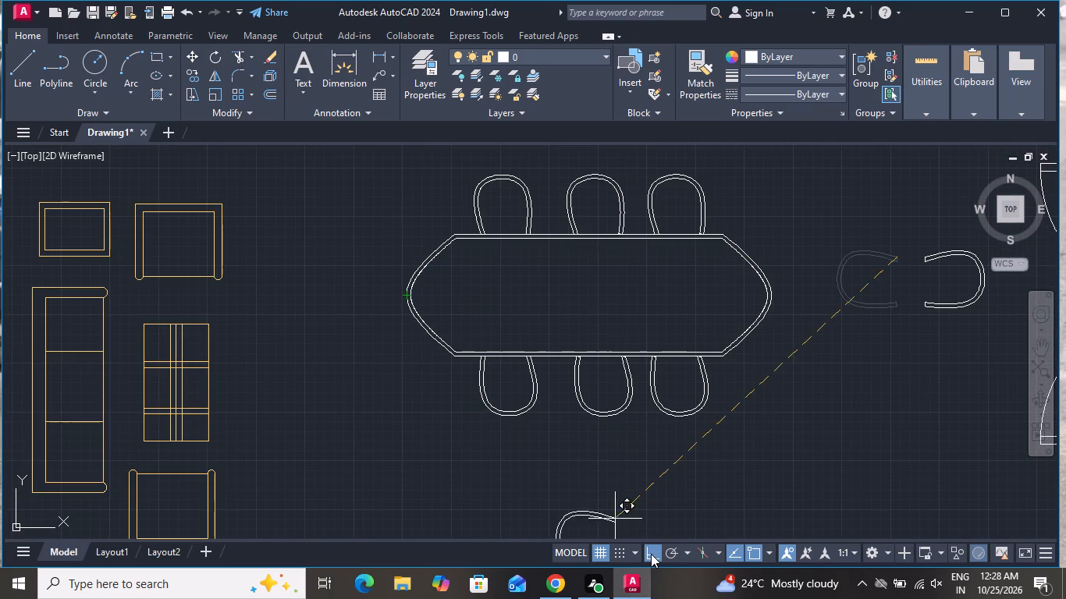
scroll(416, 278, up, 2)
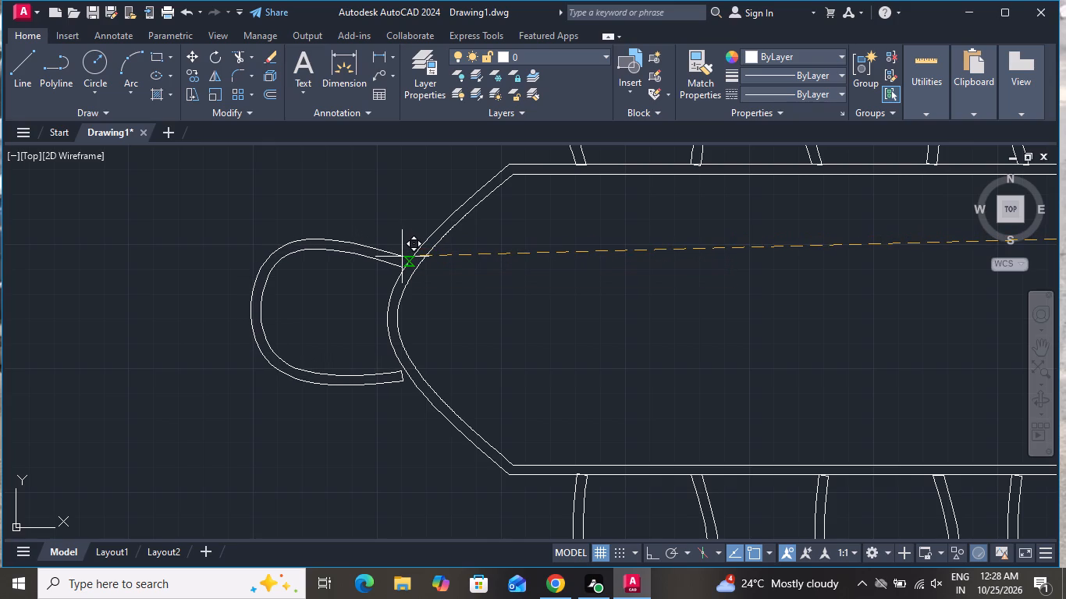
click(402, 257)
Move the remaining loose chair so its upper leg end meets the table's curved right end.
scroll(394, 293, down, 2)
scroll(463, 402, down, 1)
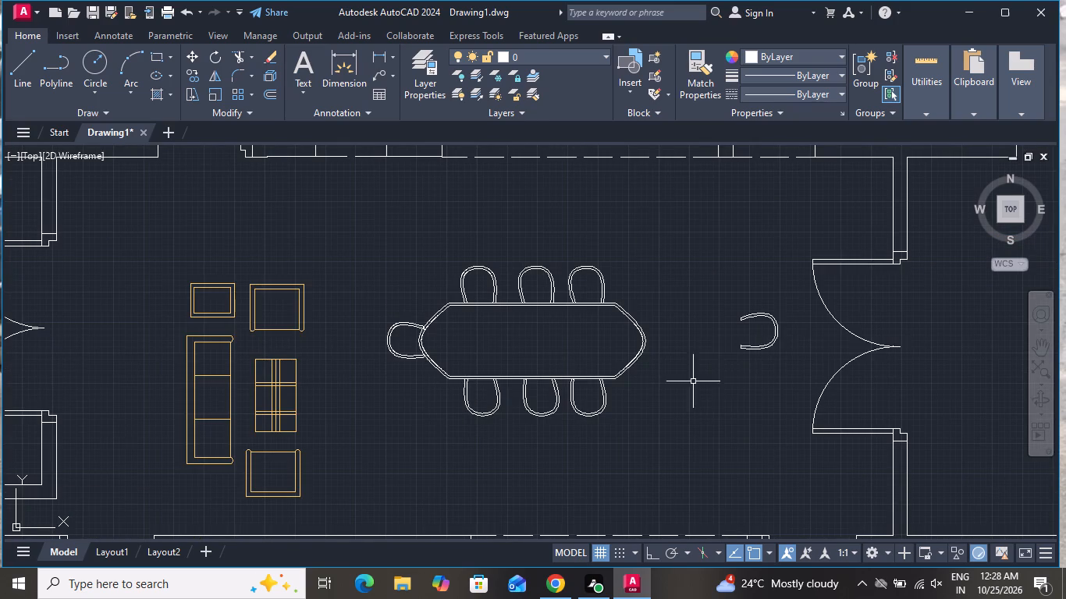
click(780, 299)
click(717, 395)
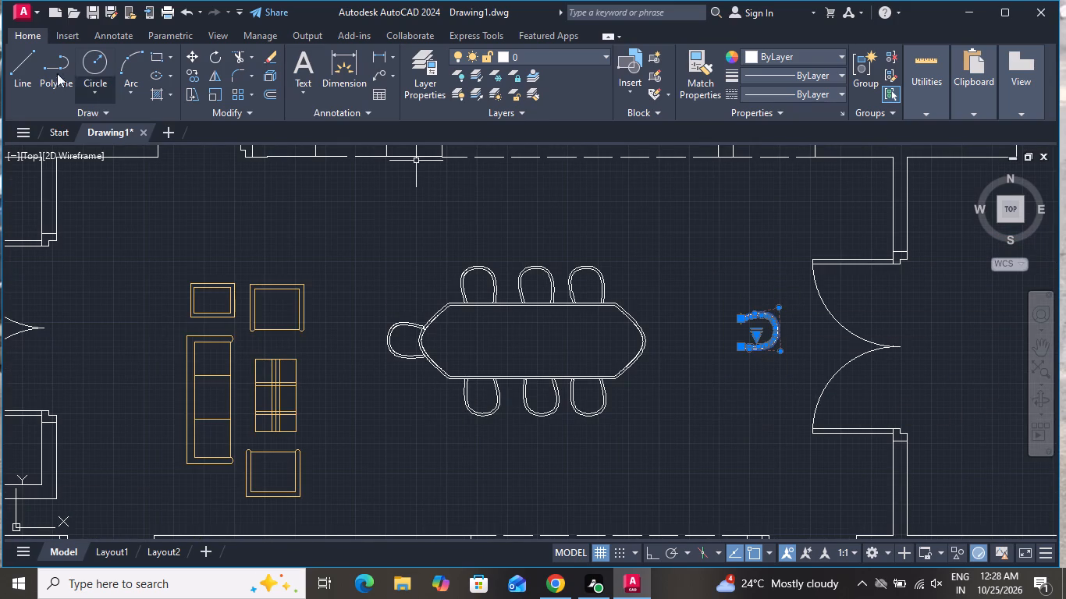
click(196, 58)
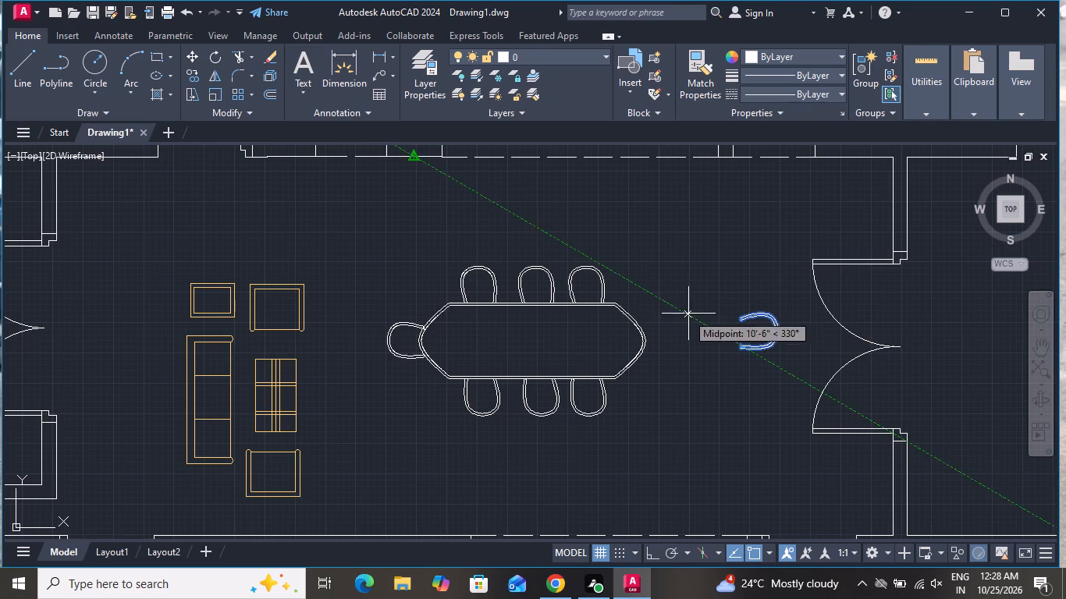
click(737, 316)
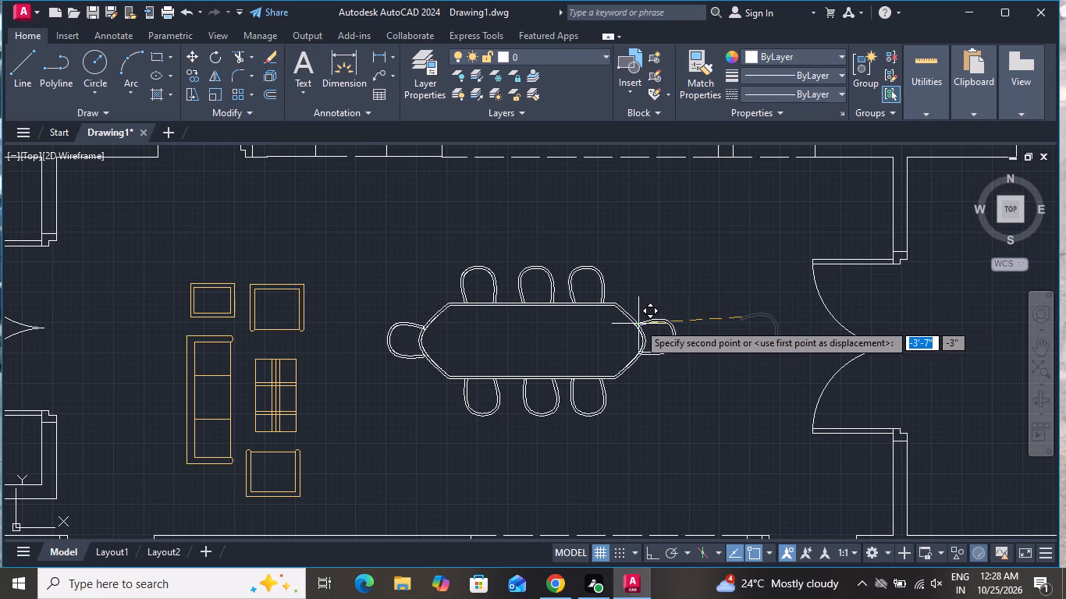
scroll(641, 321, up, 3)
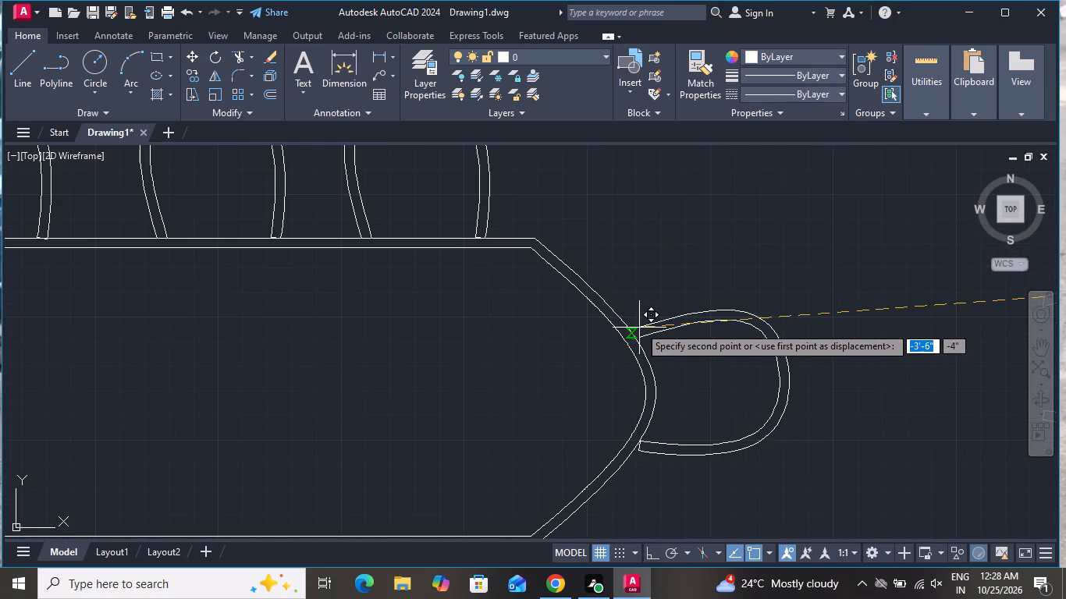
click(638, 325)
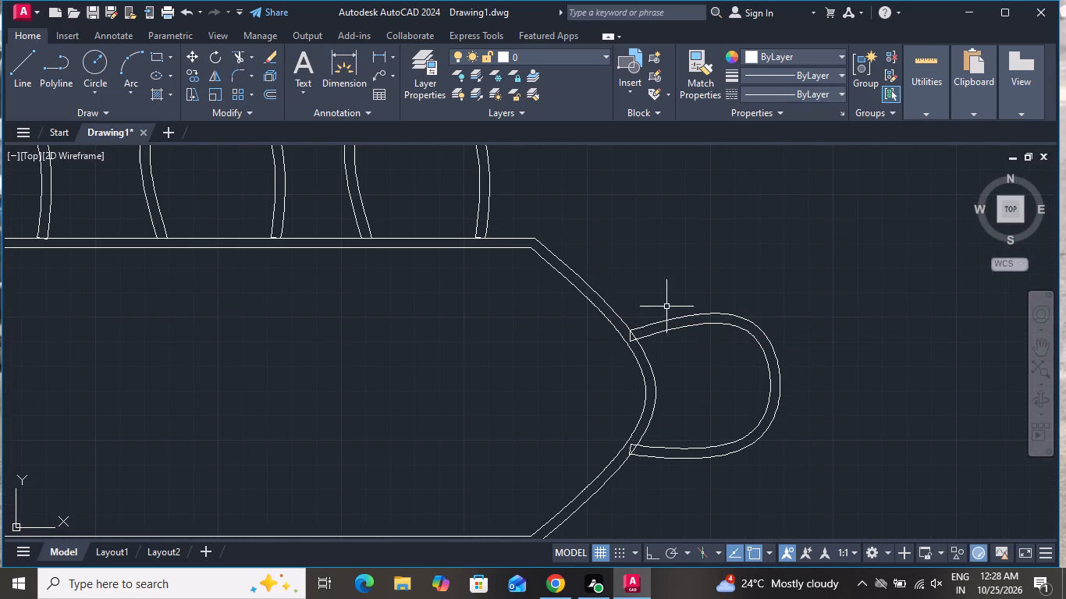
Change the colour of the hall's dining table and all its chairs to light pink 221,179,212.
scroll(671, 301, down, 2)
scroll(740, 296, down, 2)
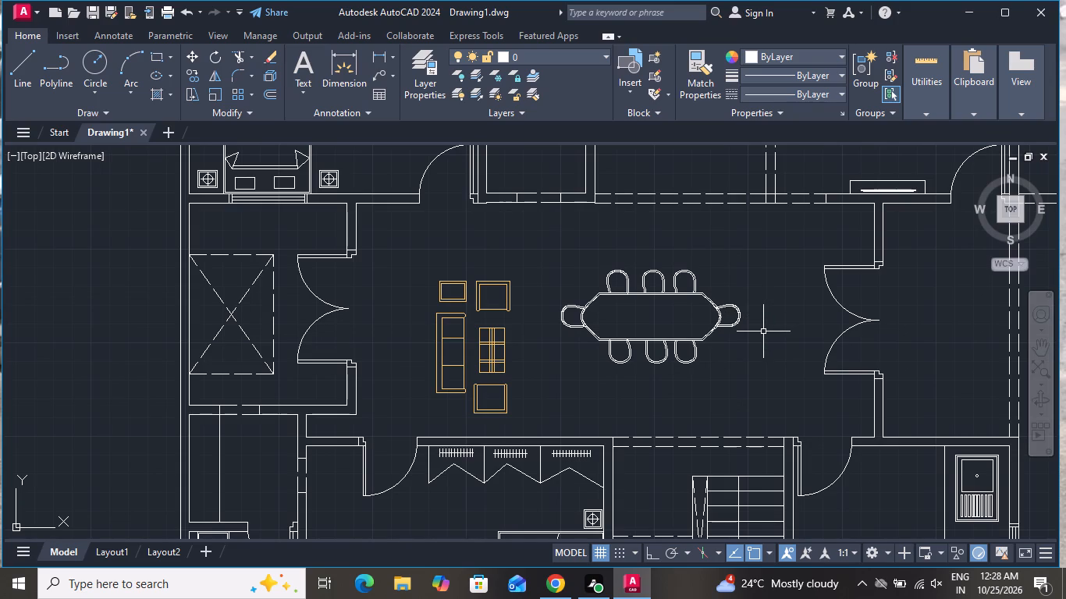
scroll(762, 335, down, 1)
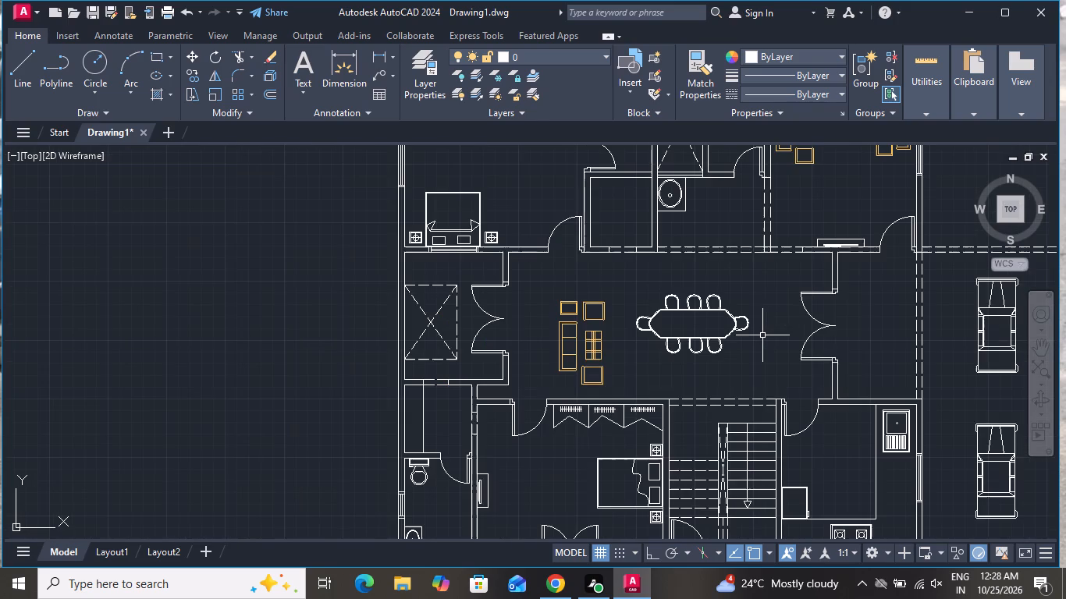
scroll(764, 324, down, 1)
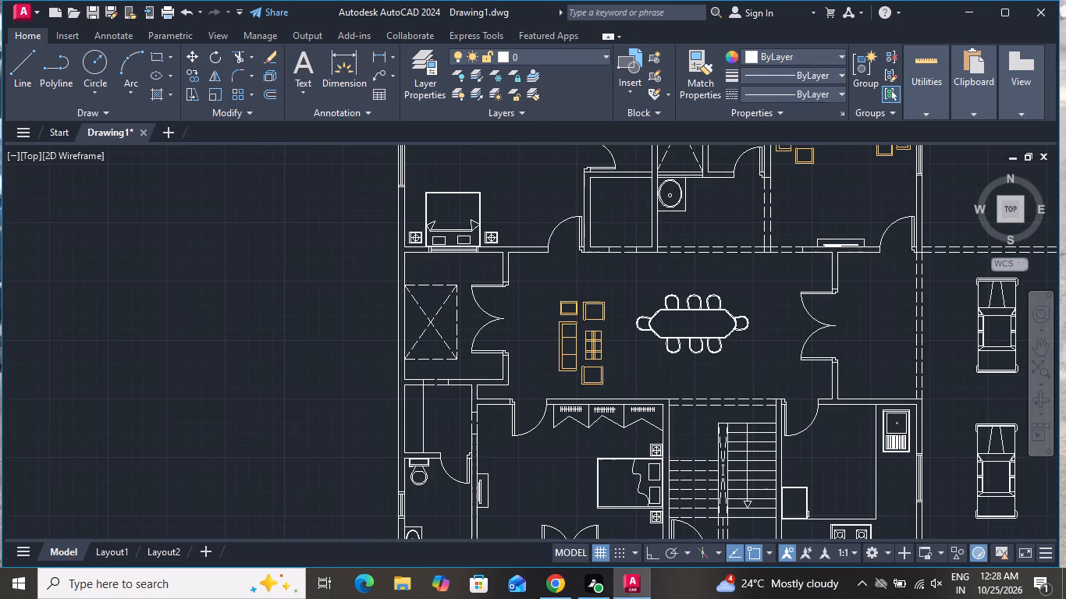
click(755, 295)
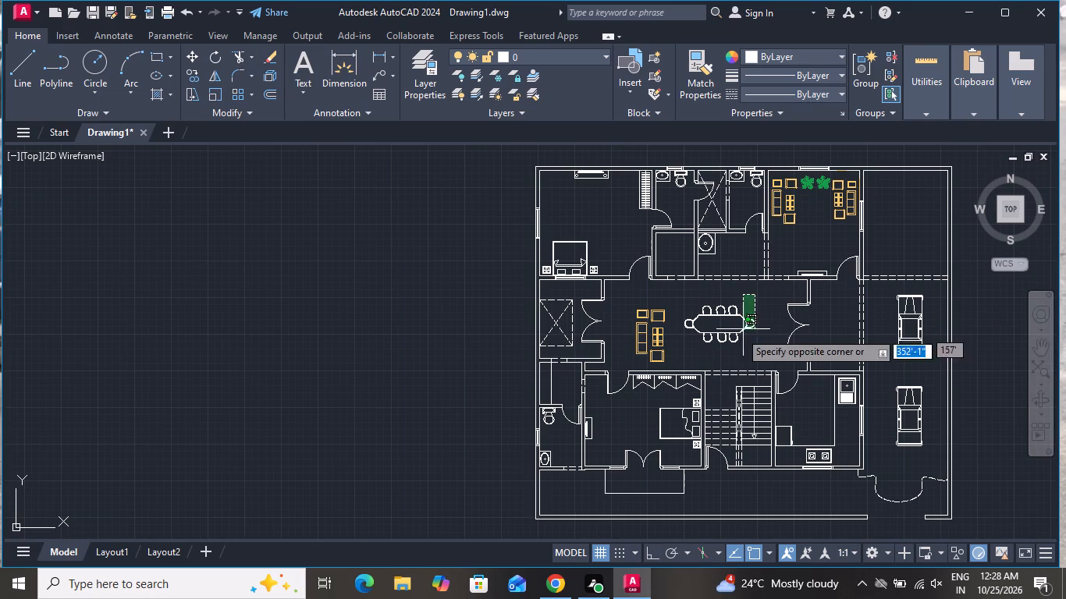
click(678, 354)
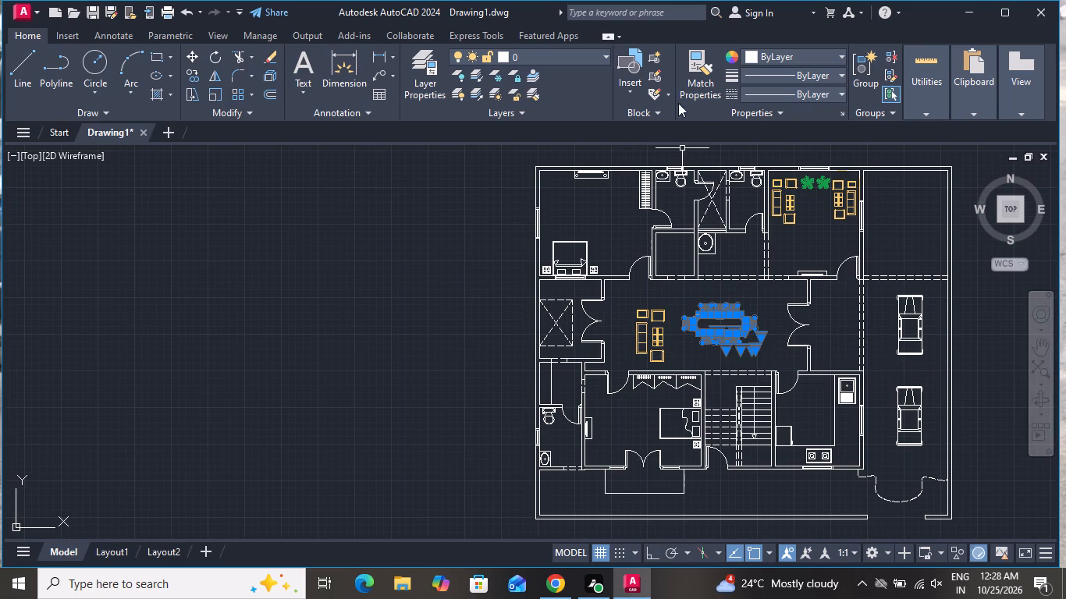
click(757, 50)
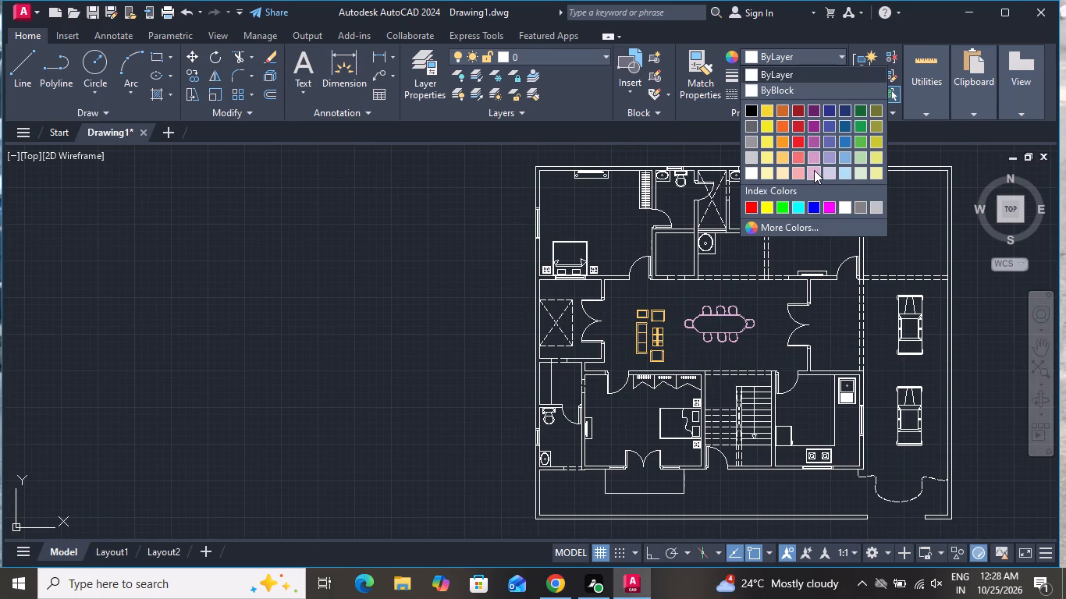
click(814, 170)
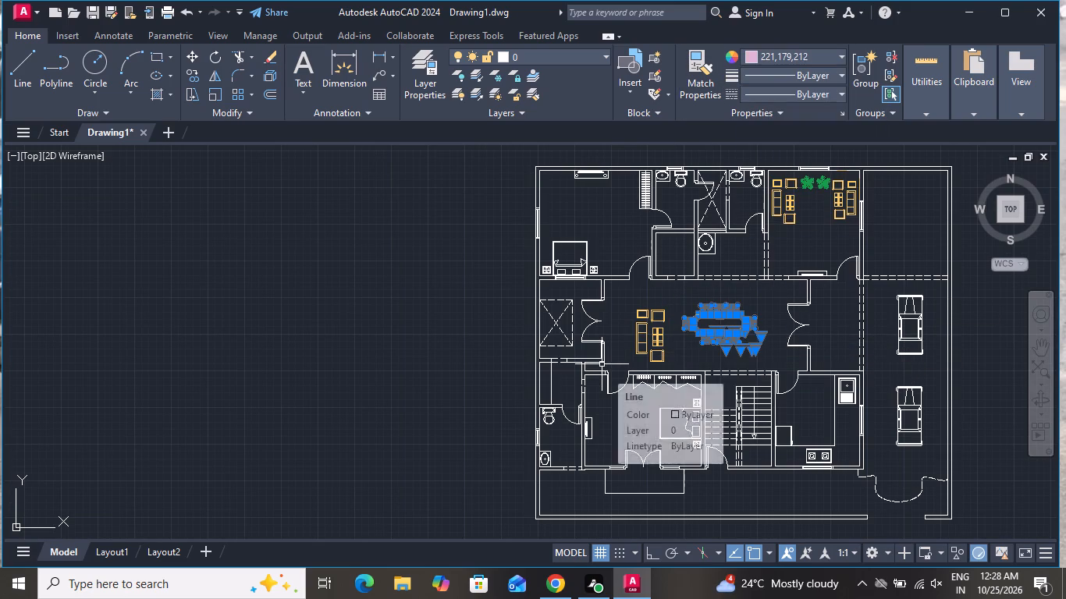
key(Escape)
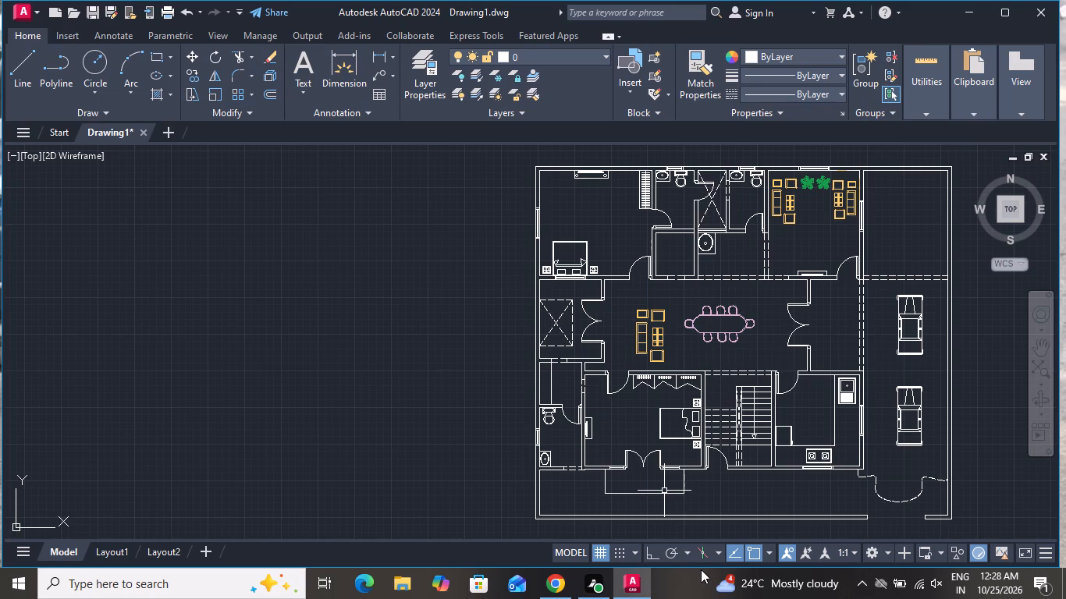
Add multiline text above the bed in the upper-left bedroom reading "bedroom" with "13'0"x14'0"" on the second line.
click(298, 66)
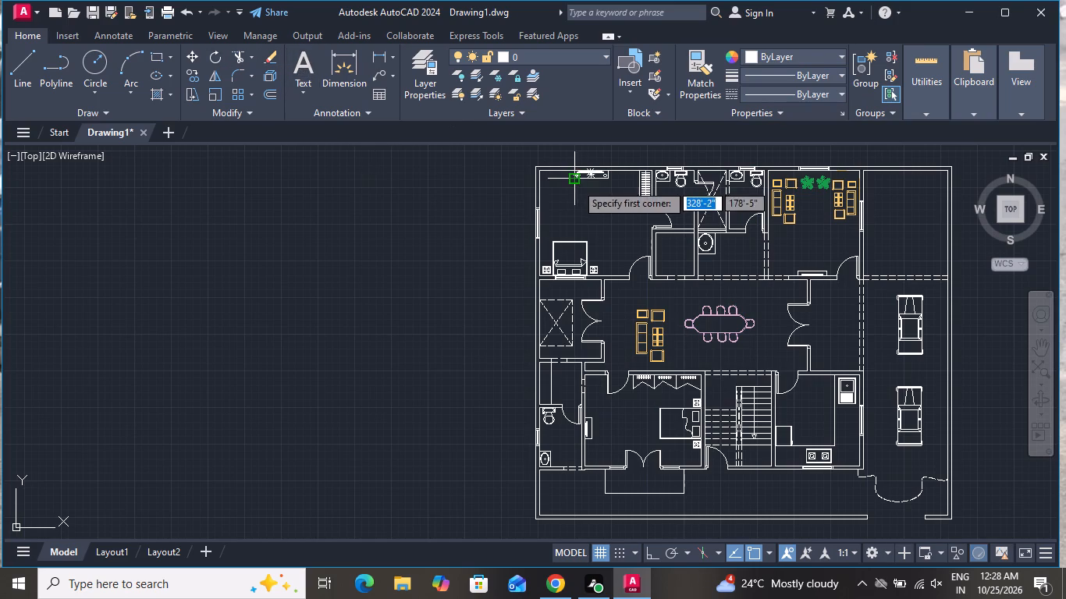
scroll(574, 197, up, 2)
click(552, 207)
click(641, 241)
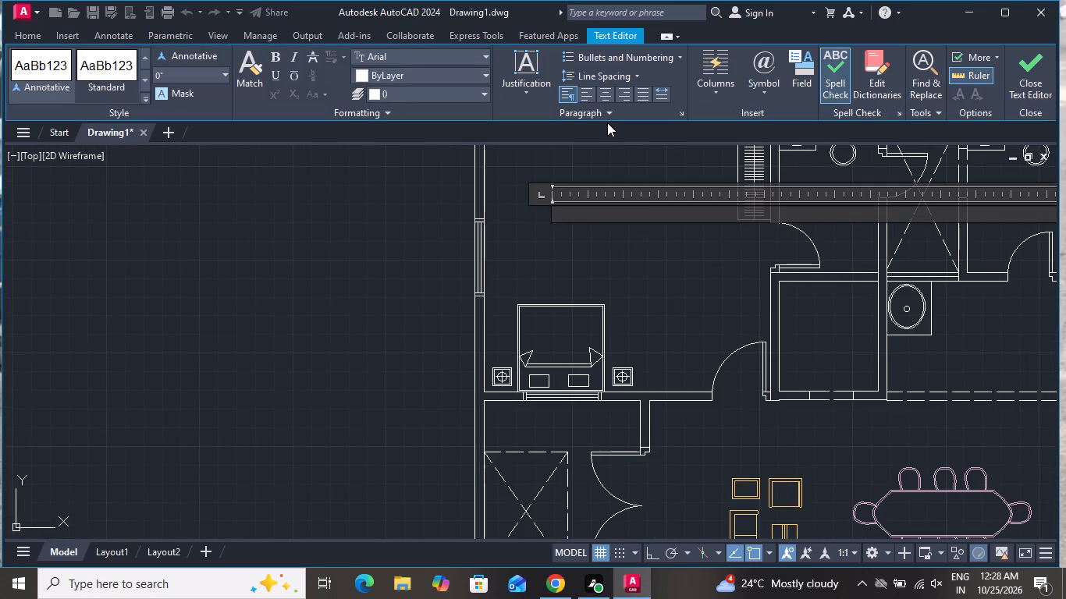
text(bedroom)
key(Return)
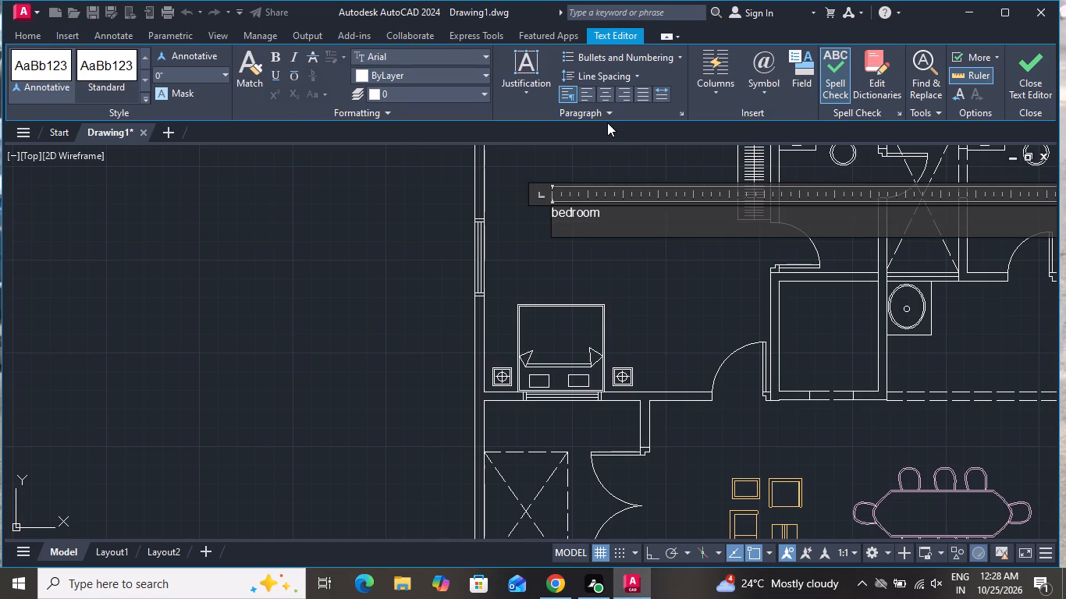
text(13')
key(0)
key(shift+quotedbl)
key(x)
text(14')
key(0)
key(shift+quotedbl)
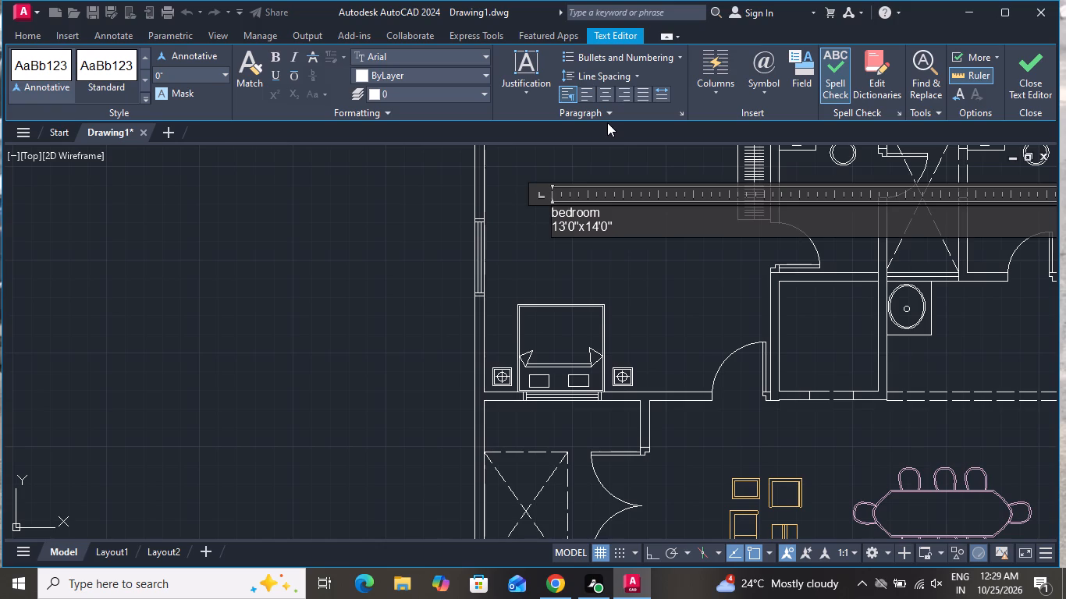
click(632, 267)
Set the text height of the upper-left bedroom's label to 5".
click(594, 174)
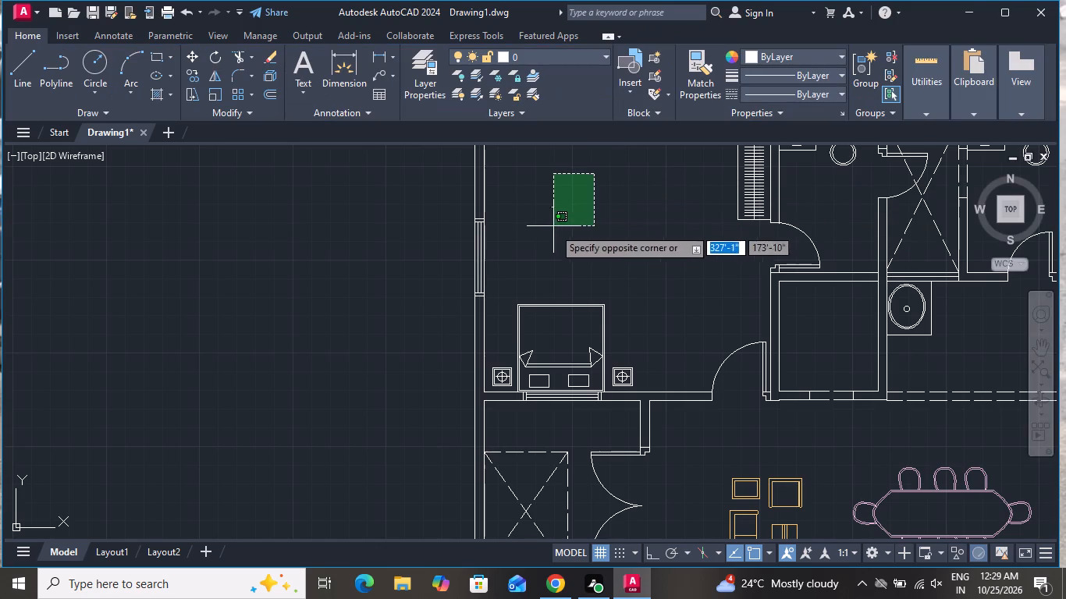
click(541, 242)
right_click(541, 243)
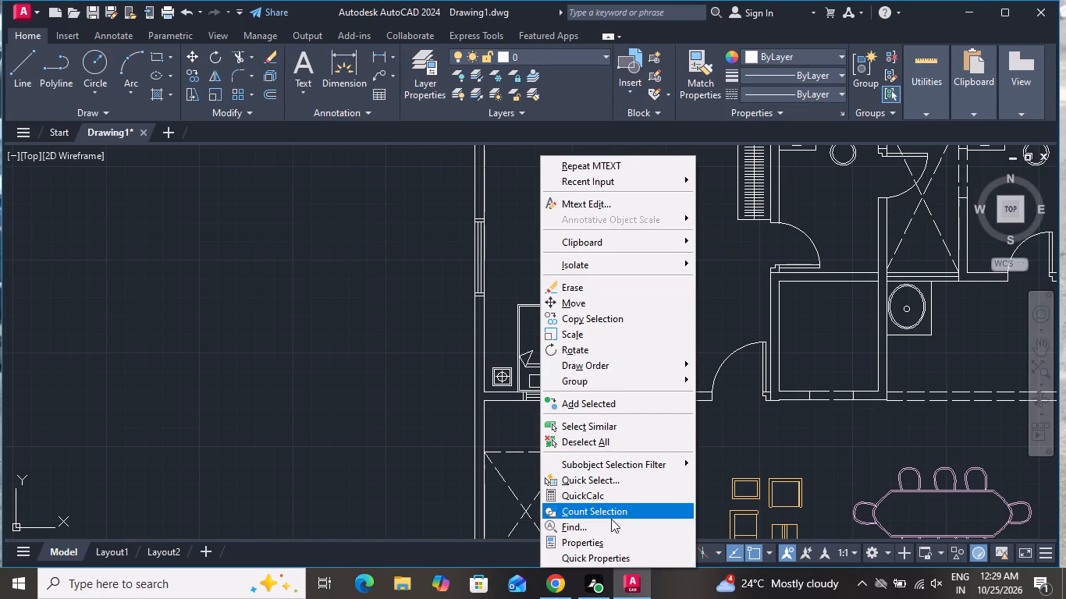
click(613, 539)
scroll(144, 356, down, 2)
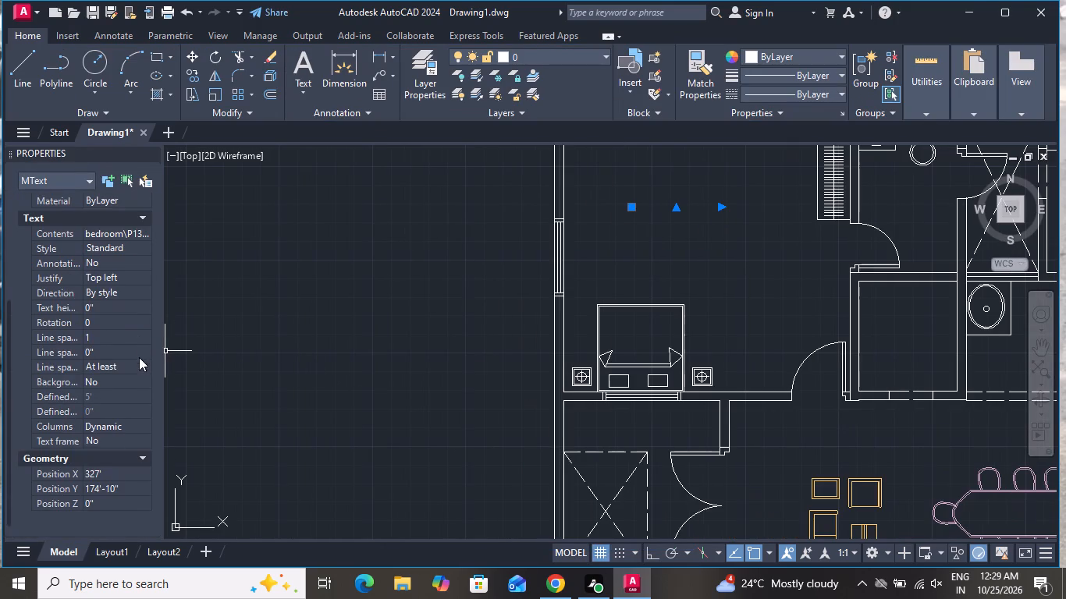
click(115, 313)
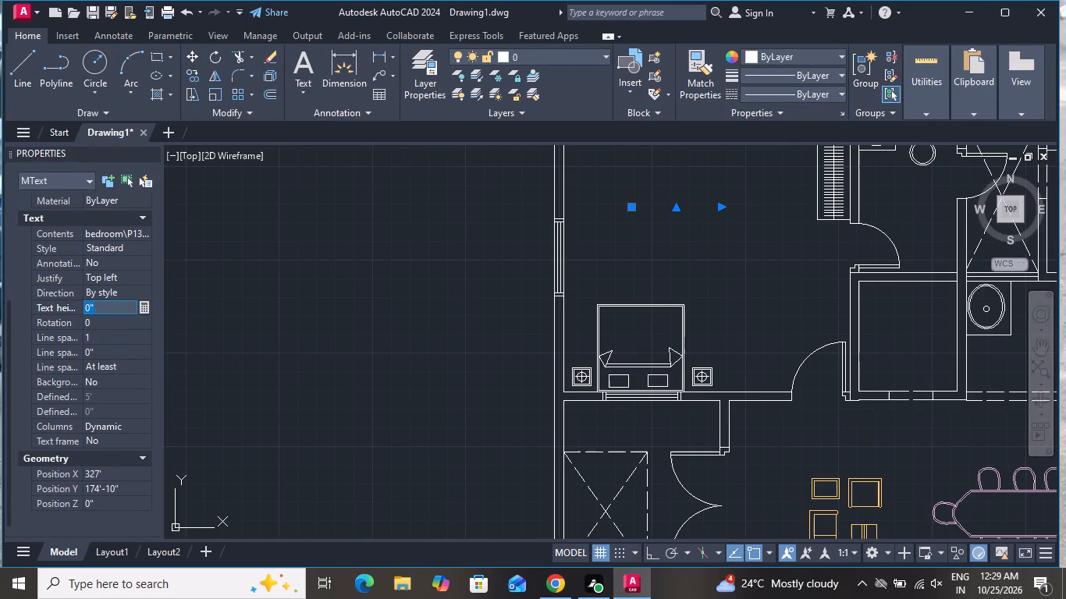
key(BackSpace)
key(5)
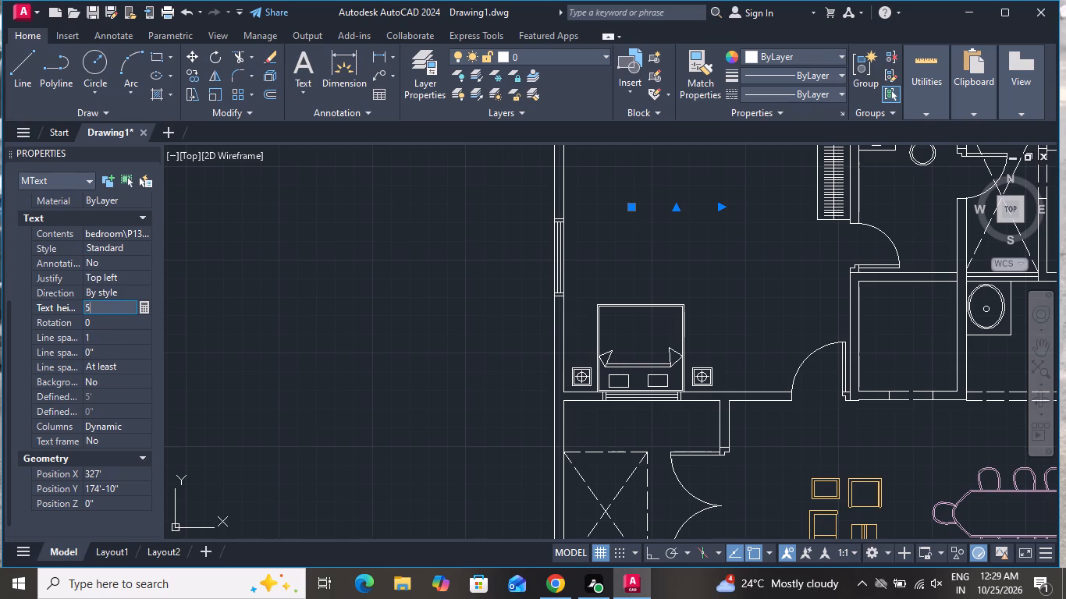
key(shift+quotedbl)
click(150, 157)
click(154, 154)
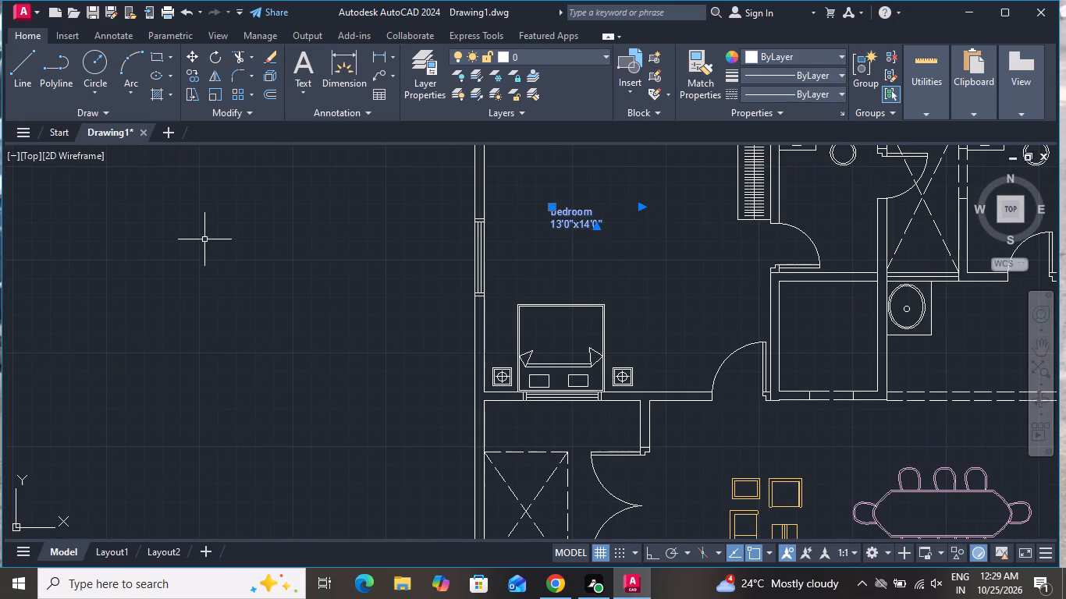
Set the text height of the upper-left bedroom's label to 7".
right_click(245, 281)
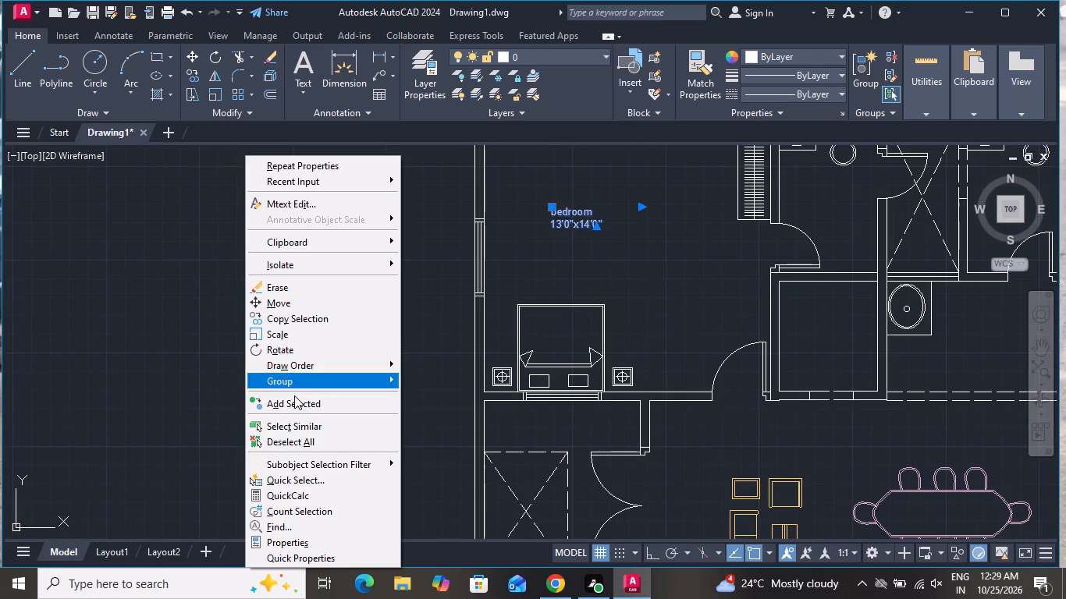
click(303, 541)
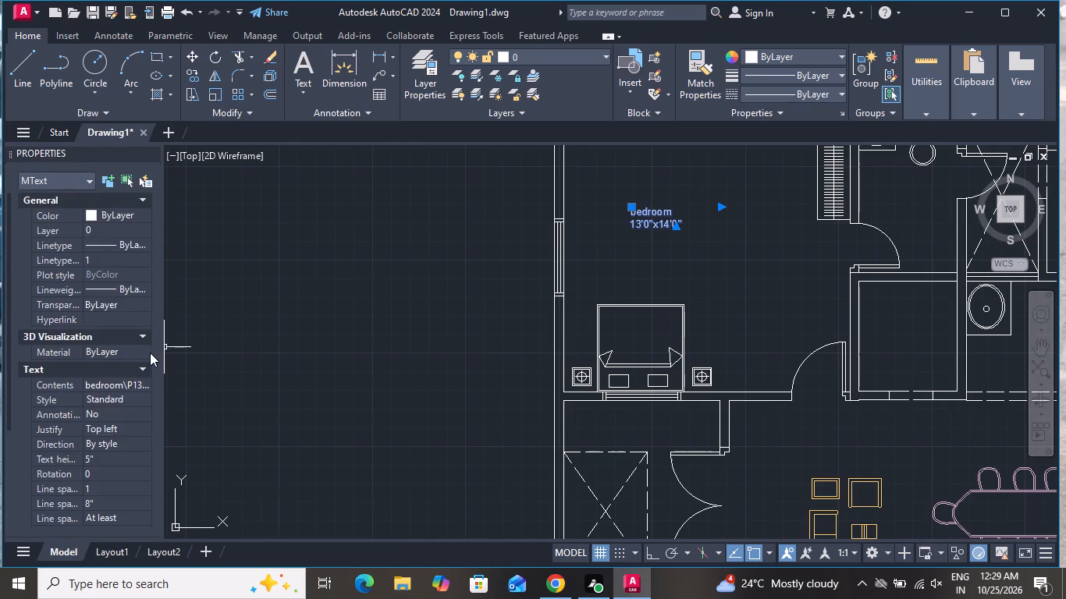
scroll(148, 354, down, 1)
click(119, 369)
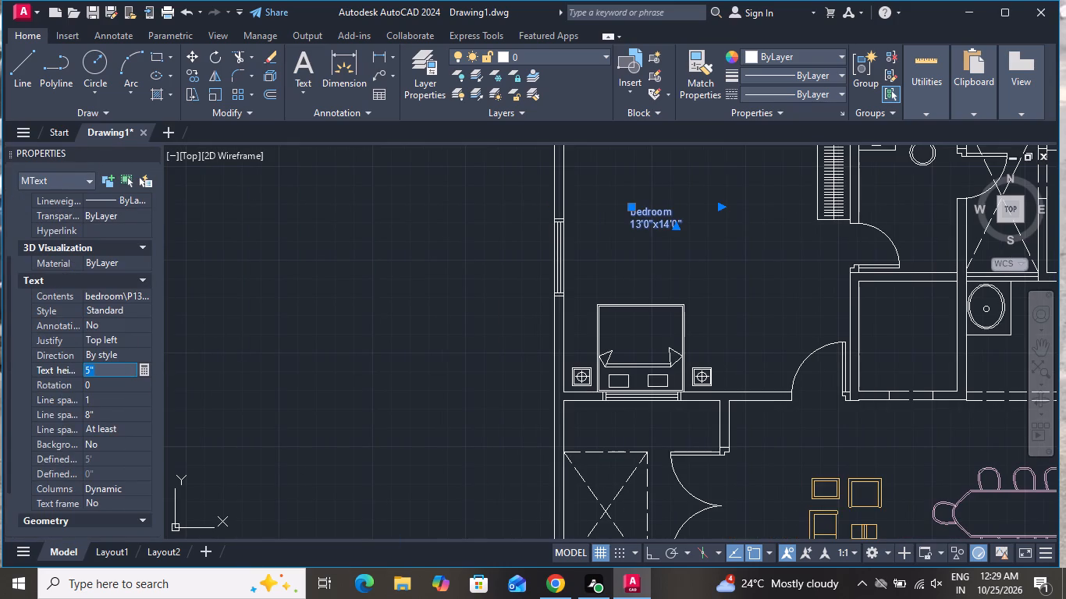
key(BackSpace)
key(7)
key(shift+quotedbl)
click(148, 151)
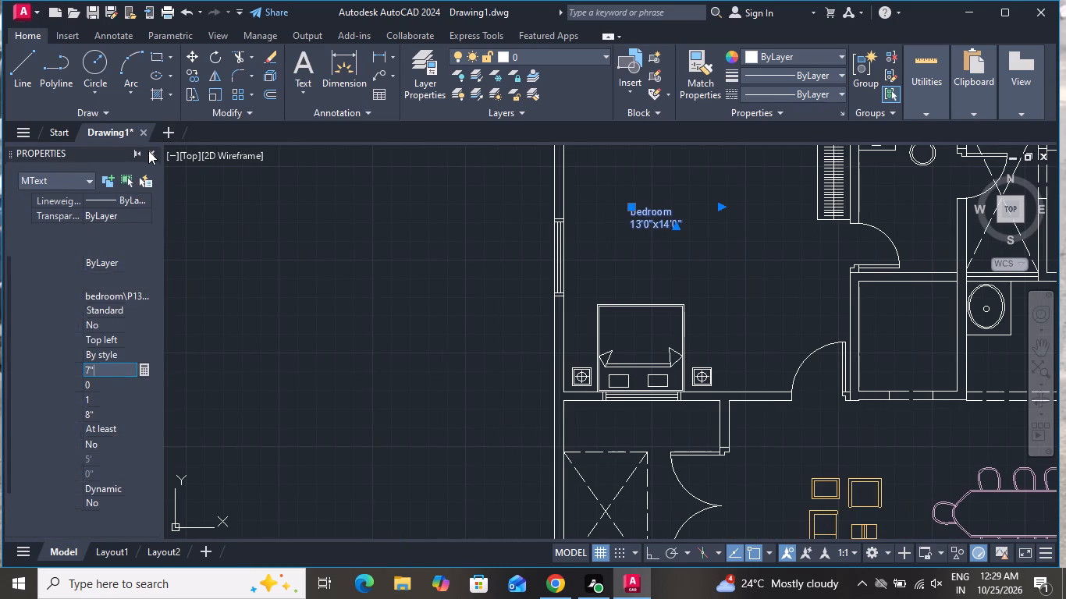
scroll(223, 279, down, 2)
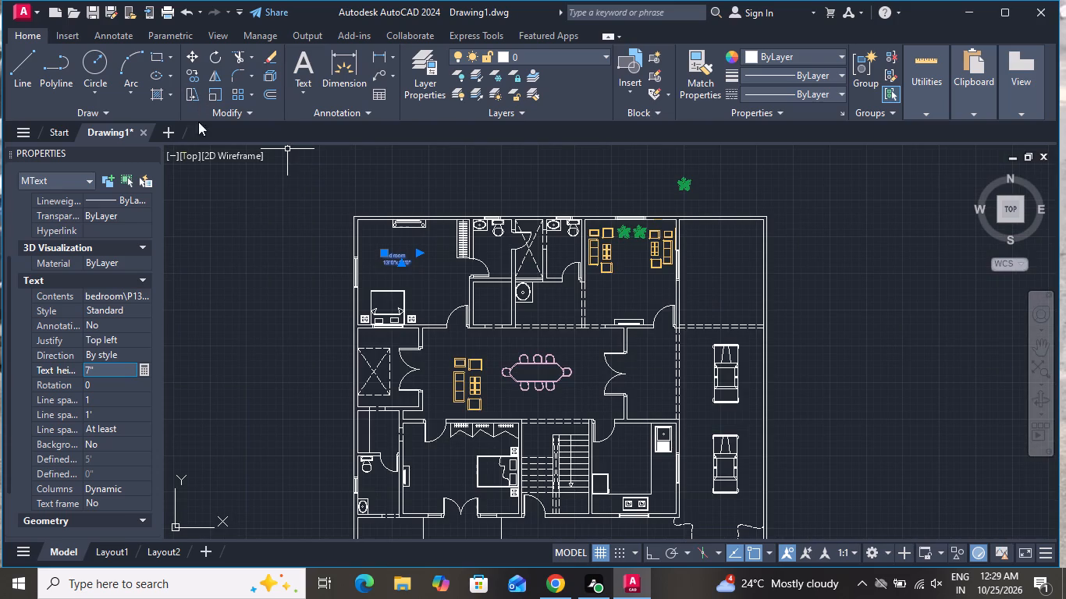
click(155, 154)
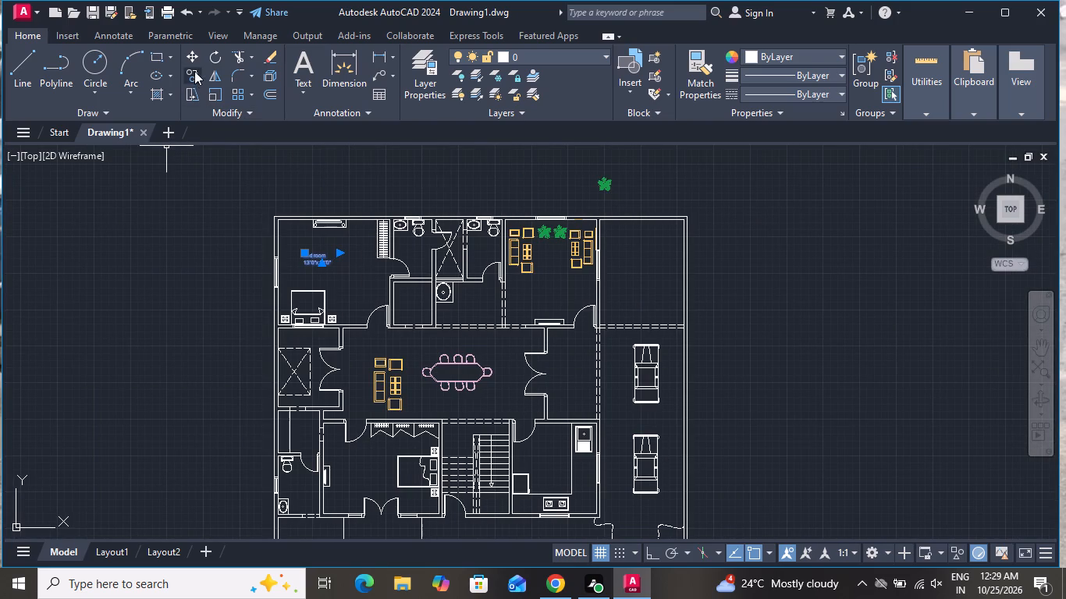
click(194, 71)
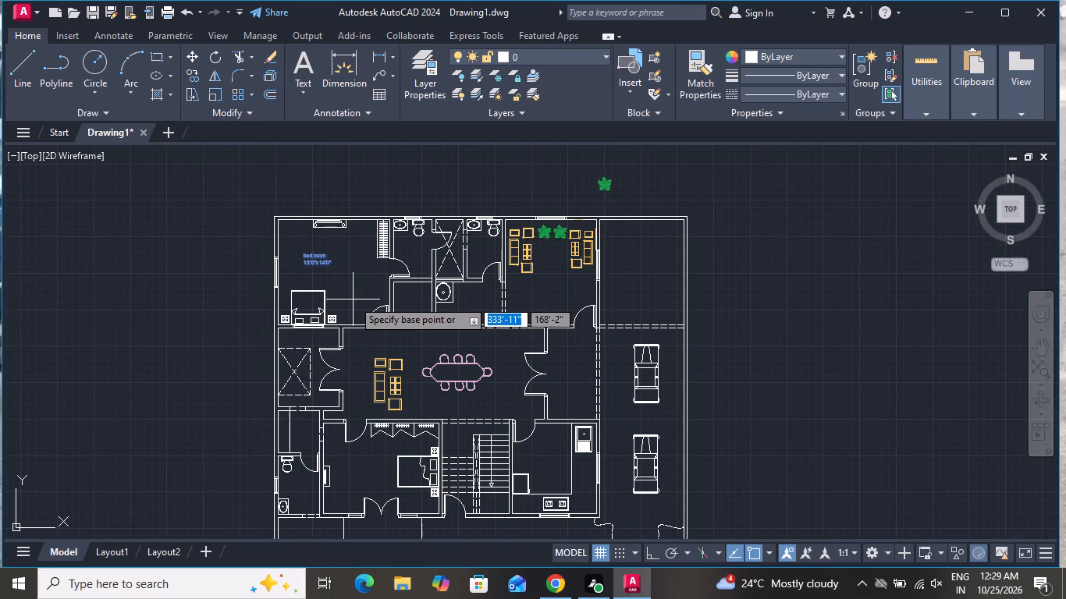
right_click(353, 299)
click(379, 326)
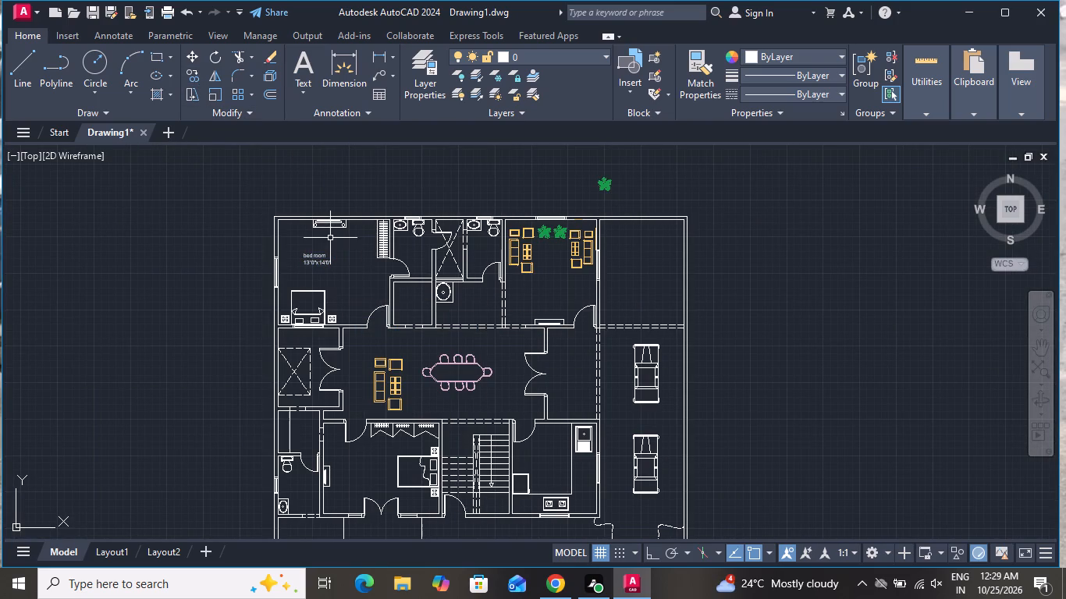
Change the colour of the upper-left bedroom's label to yellow 244,238,81.
click(325, 259)
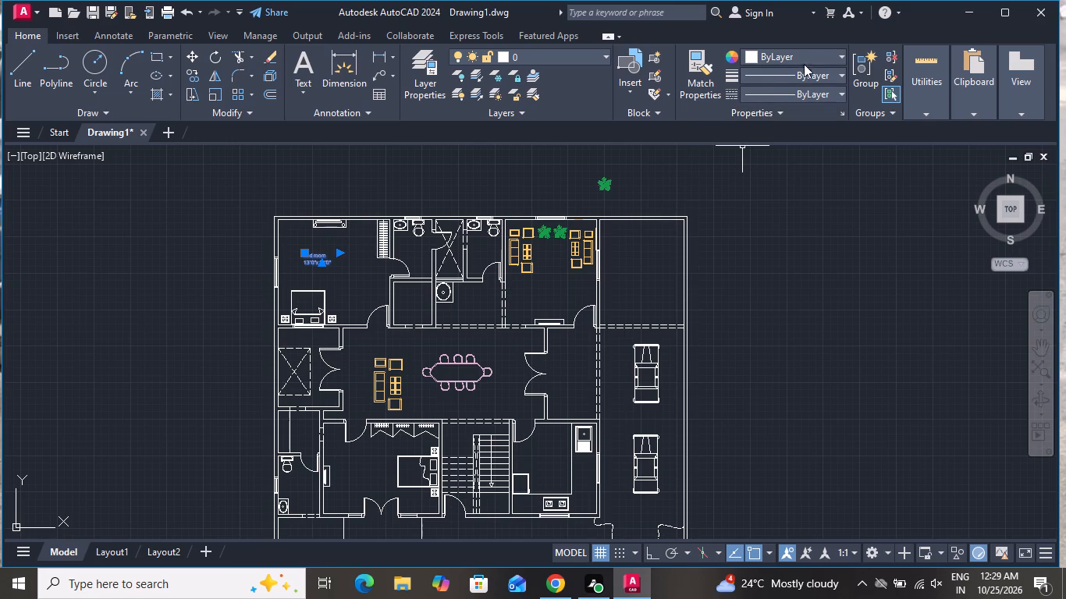
click(804, 61)
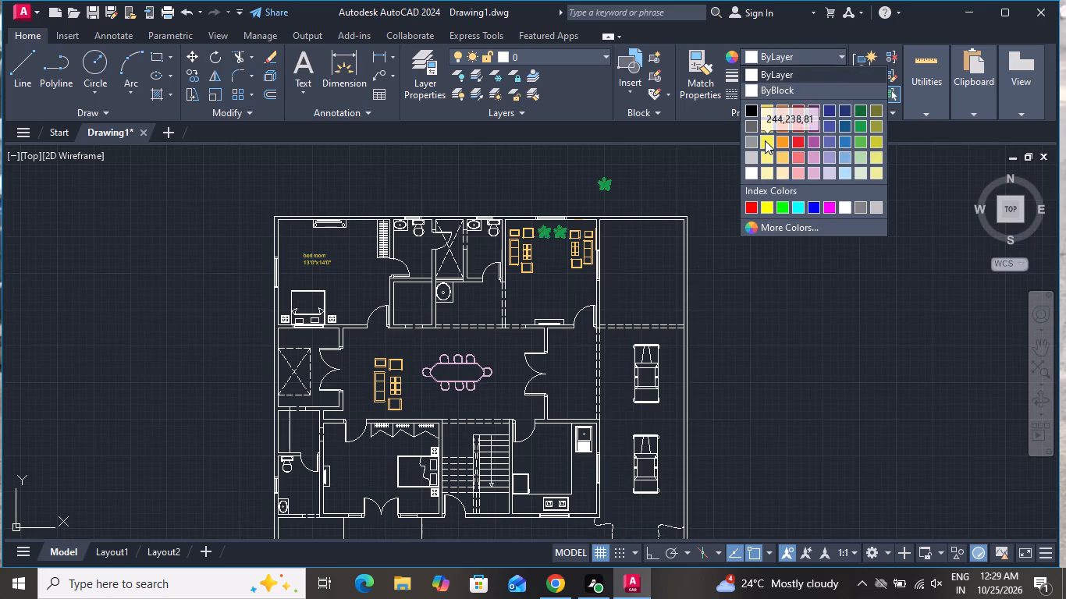
click(765, 140)
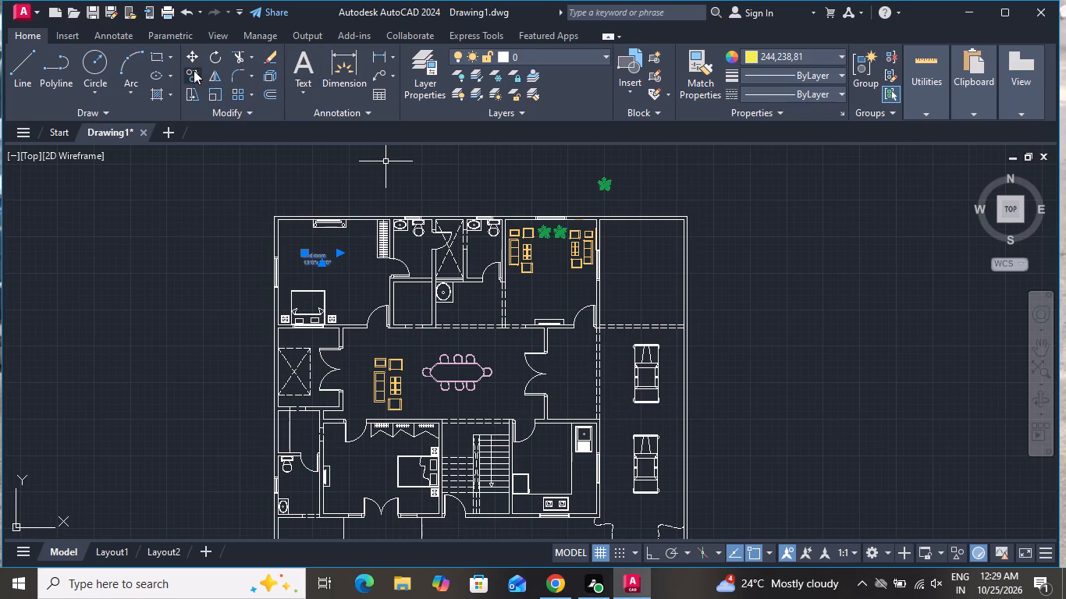
Copy the yellow bedroom label into both upper bathrooms, the crossed shaft between them, and the small room below the first bathroom.
click(194, 72)
click(318, 272)
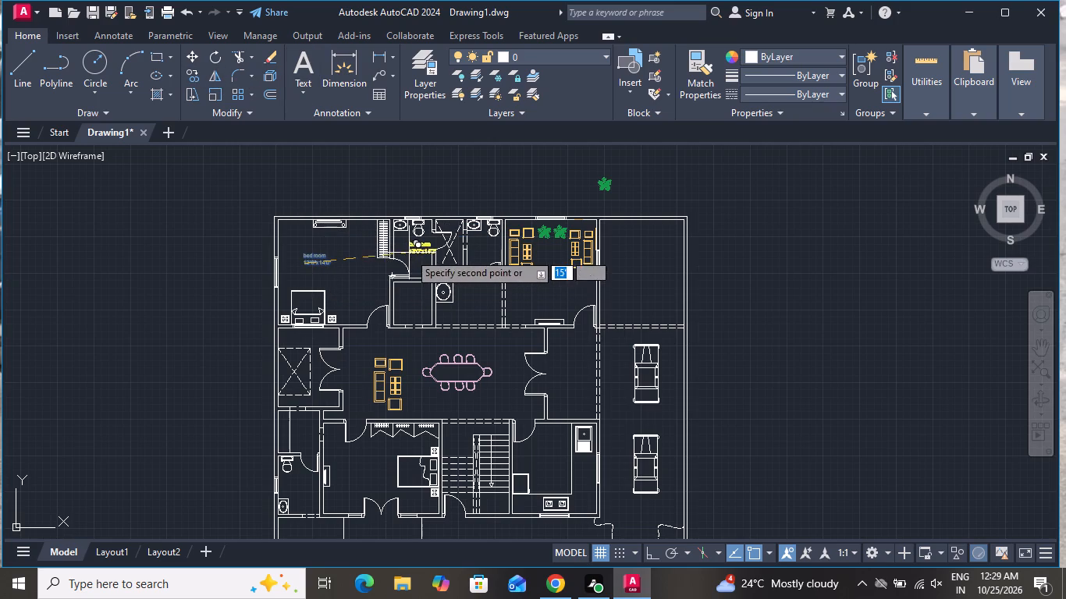
click(405, 256)
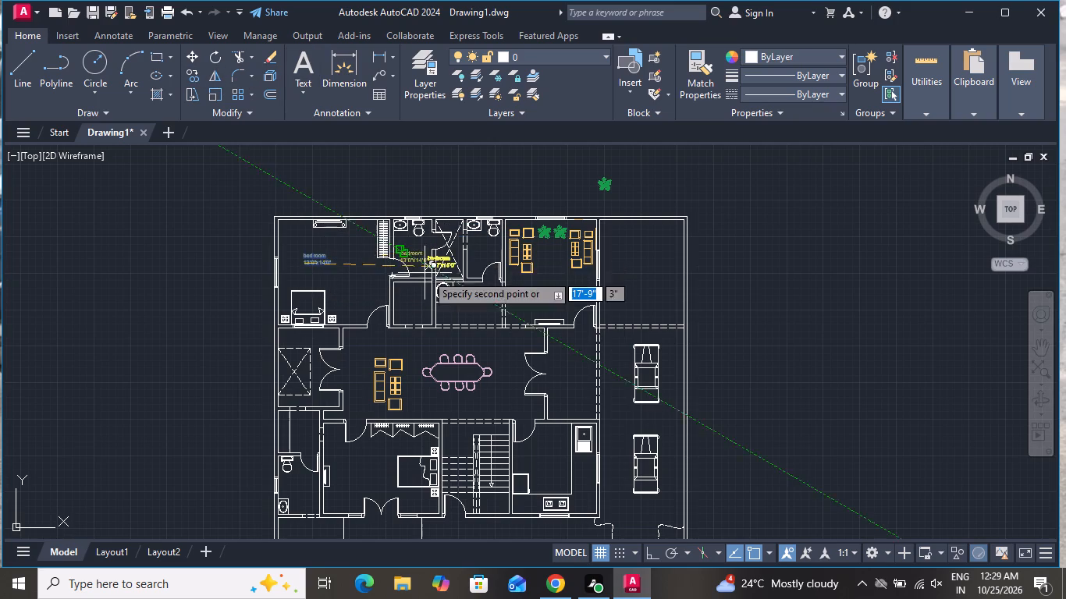
scroll(427, 275, down, 1)
scroll(442, 268, up, 4)
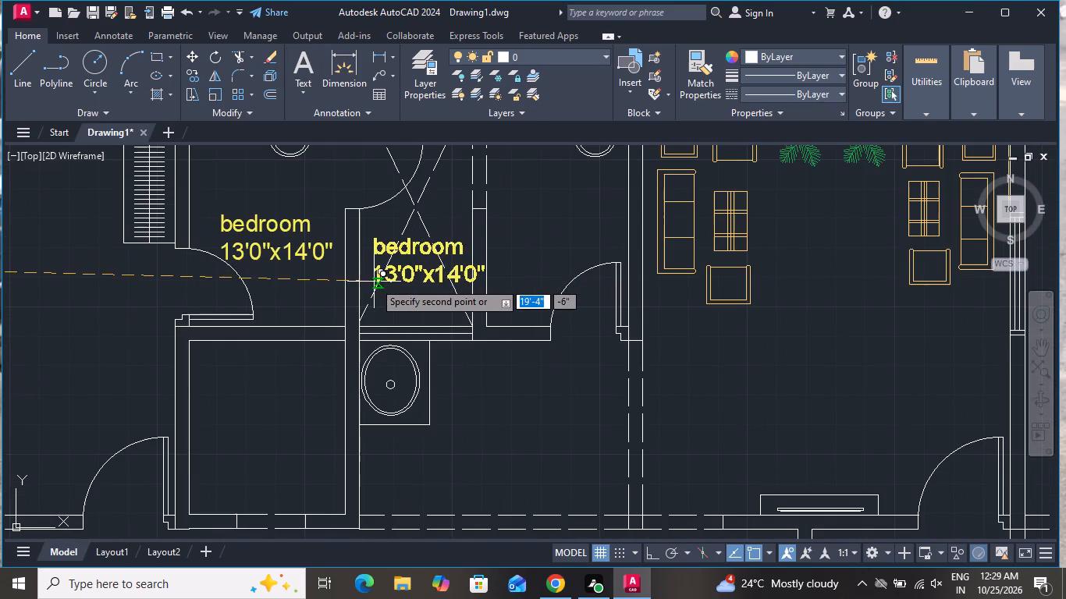
click(374, 282)
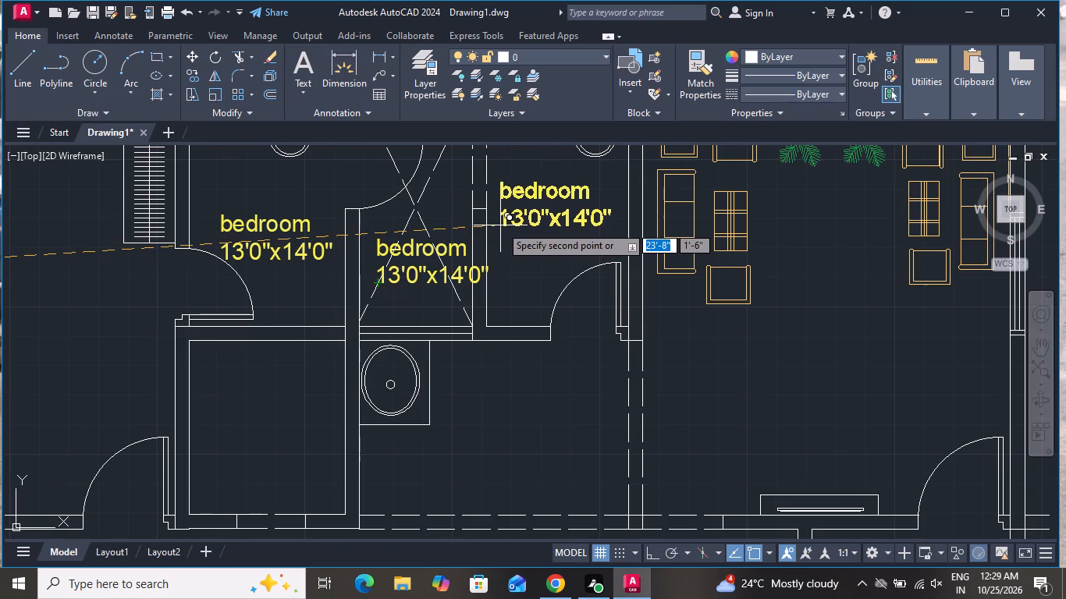
click(500, 225)
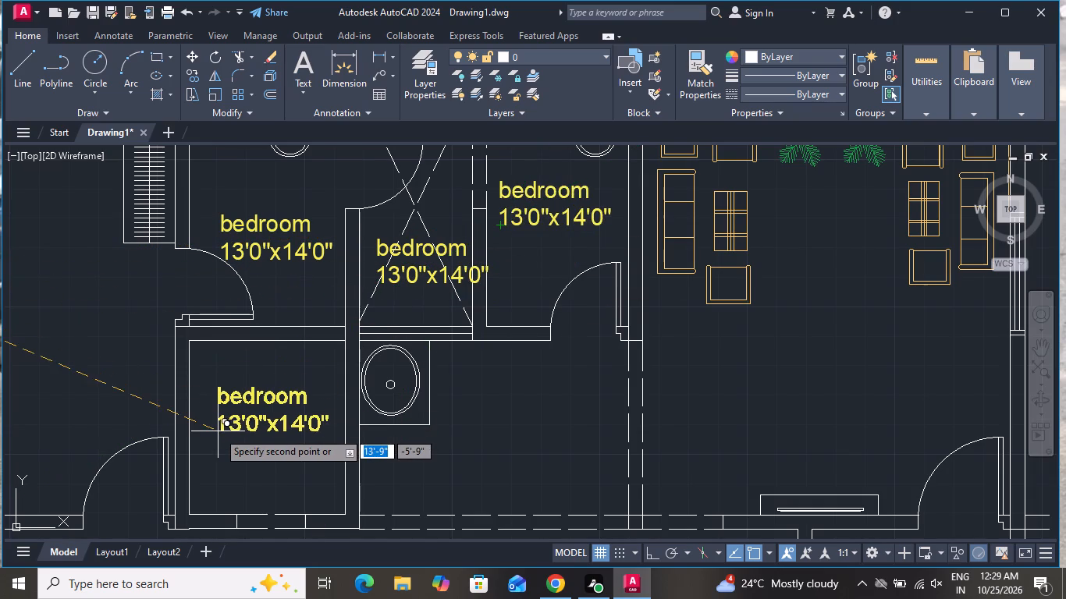
click(213, 431)
Copy the same label into the wash-basin area and below the seating in the upper room with the two plants.
scroll(236, 394, down, 2)
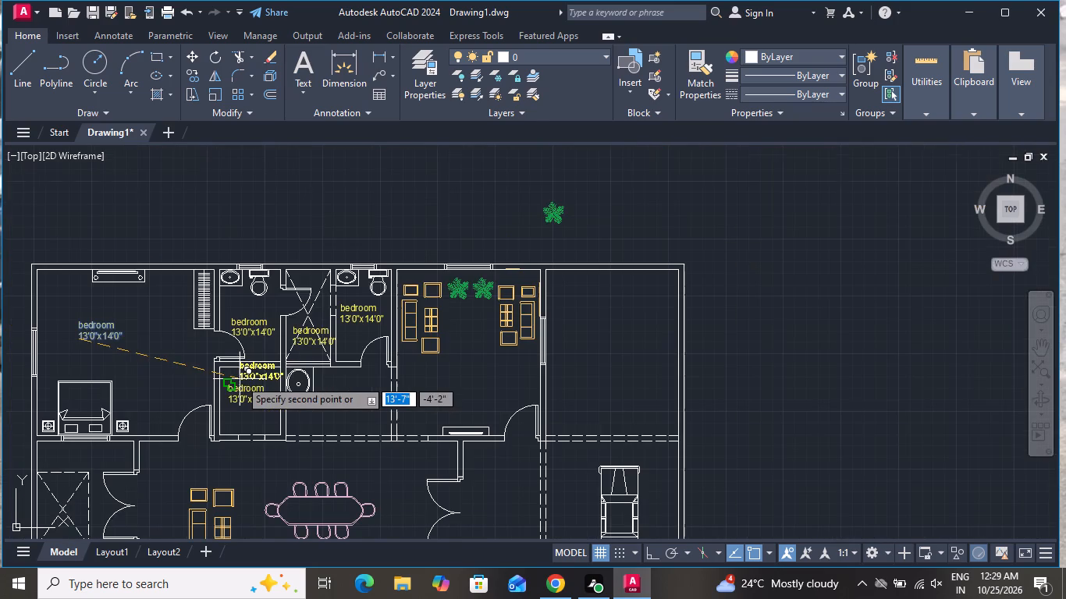
scroll(272, 401, down, 1)
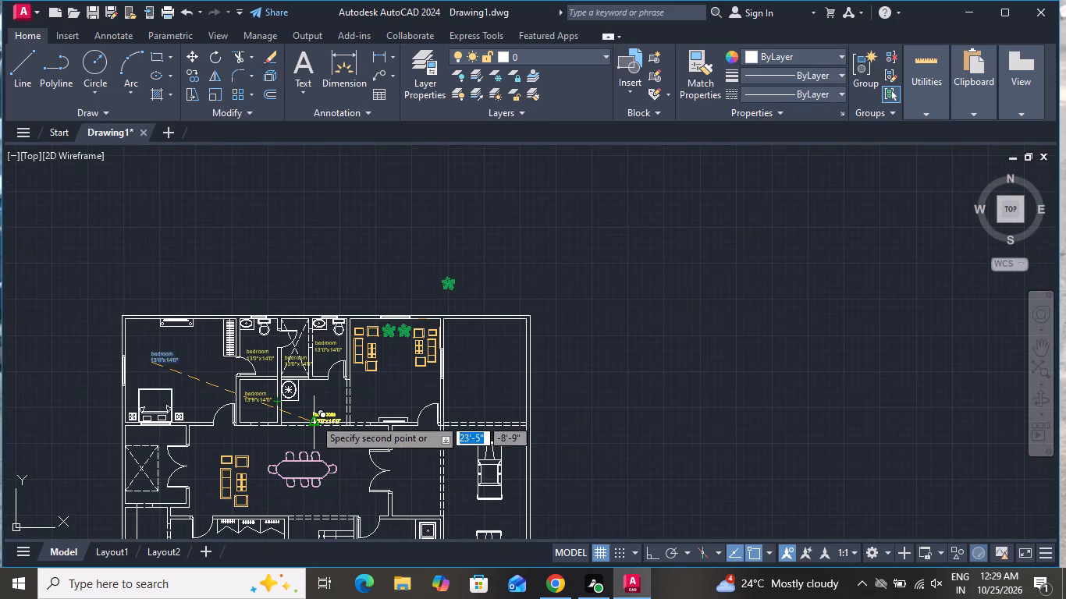
click(314, 407)
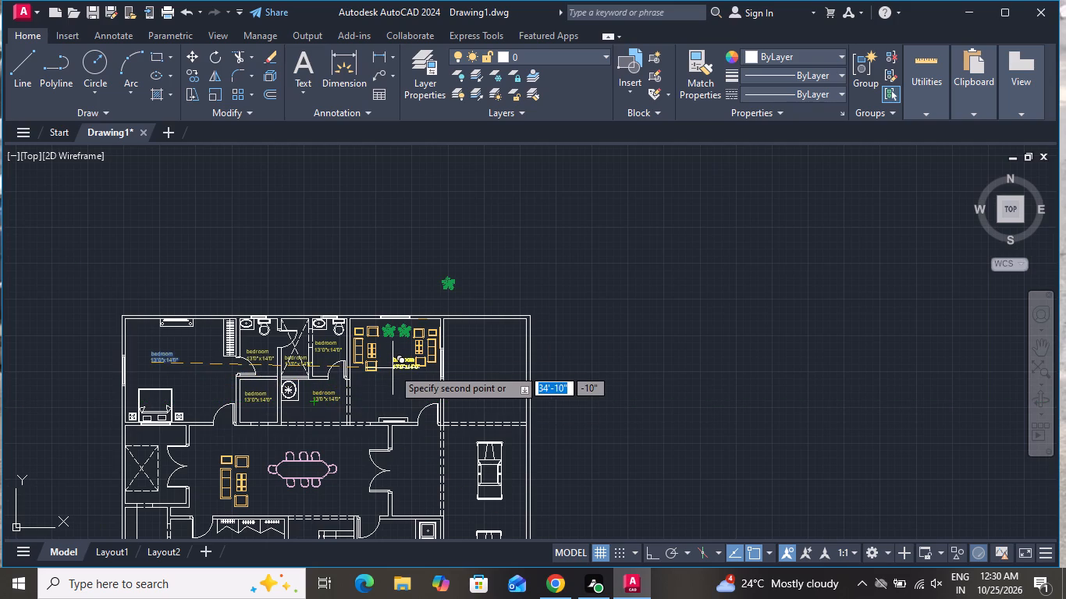
scroll(382, 373, up, 3)
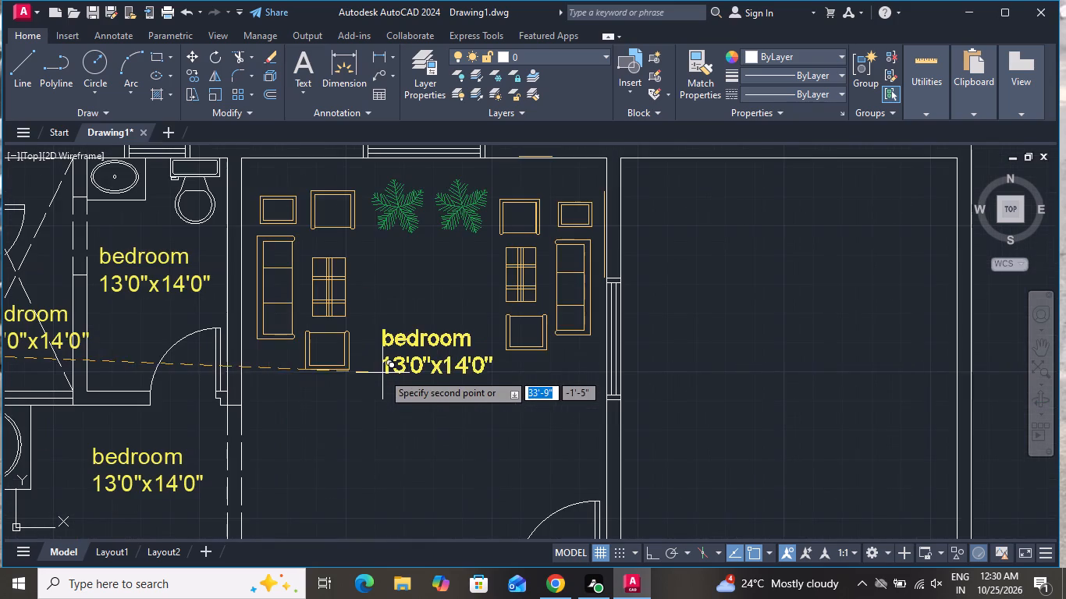
click(365, 434)
Copy the yellow bedroom label into the entry room beside the parking and between the sofa set and dining table.
scroll(432, 271, down, 3)
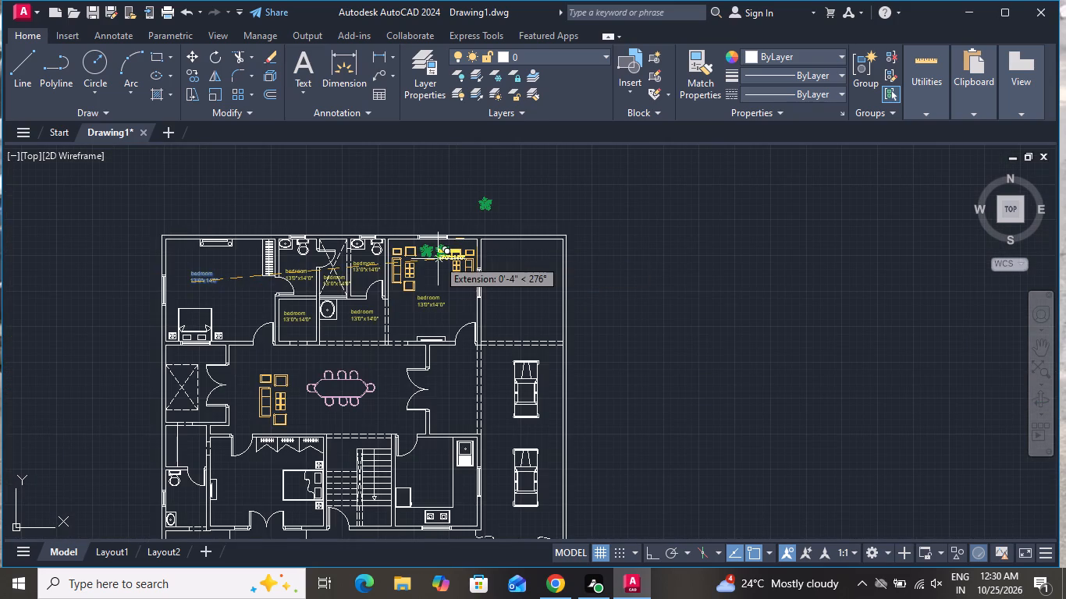
scroll(438, 259, down, 2)
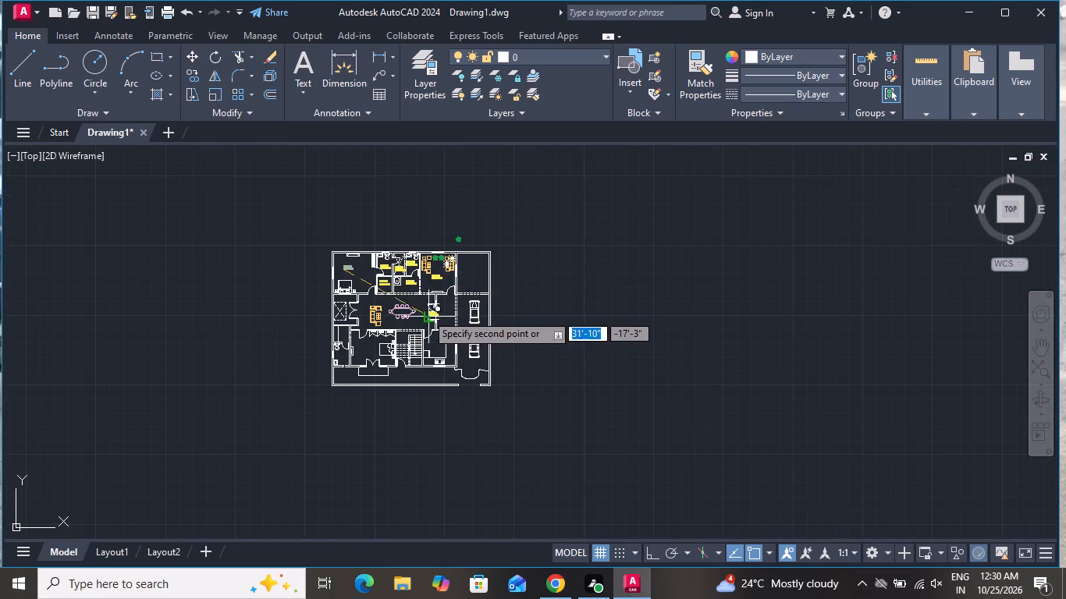
scroll(429, 314, up, 3)
click(464, 312)
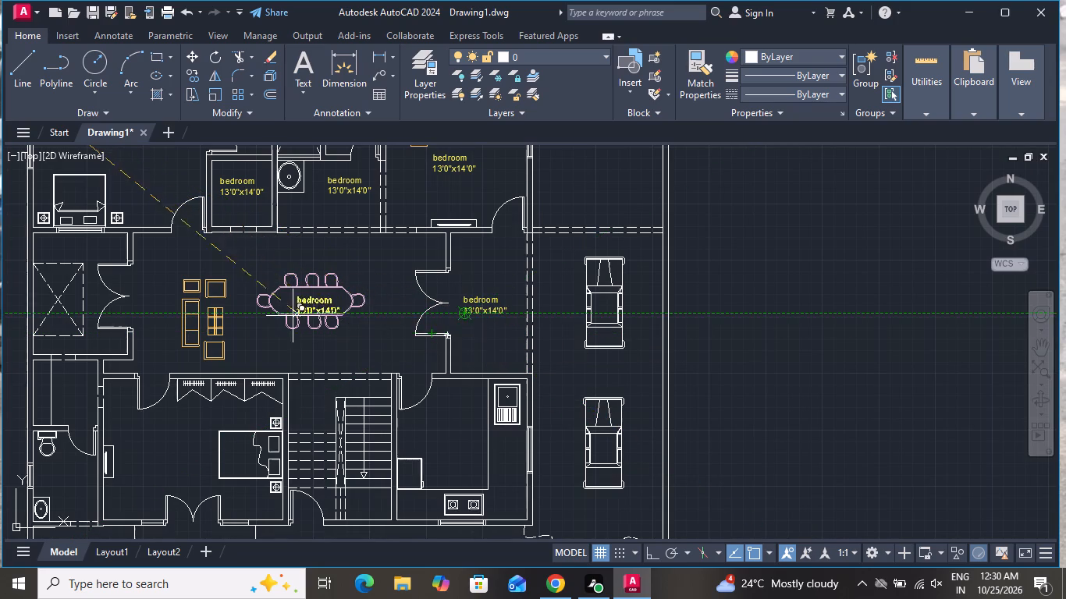
scroll(263, 272, up, 1)
click(222, 385)
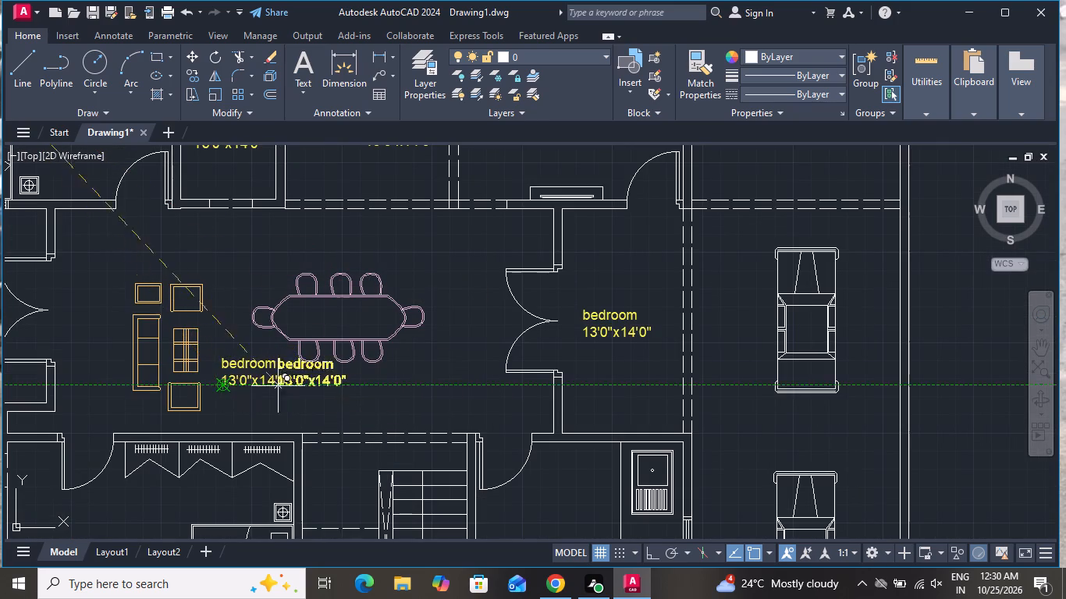
Copy the same label into the crossed shaft on the plan's west side, the small room below it, and the lower-left bathroom.
scroll(431, 366, down, 2)
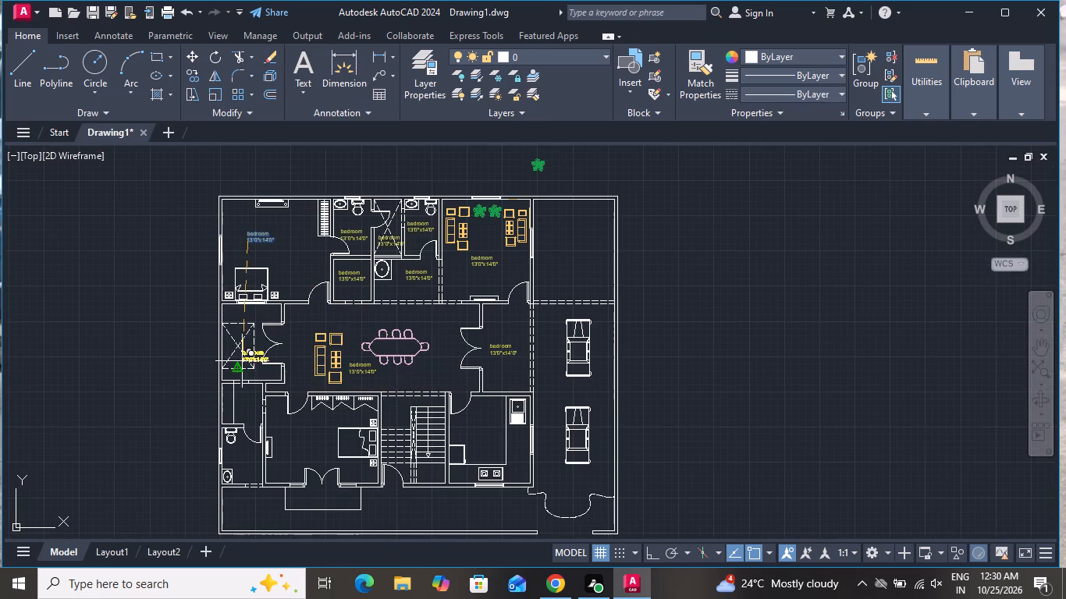
scroll(209, 349, up, 2)
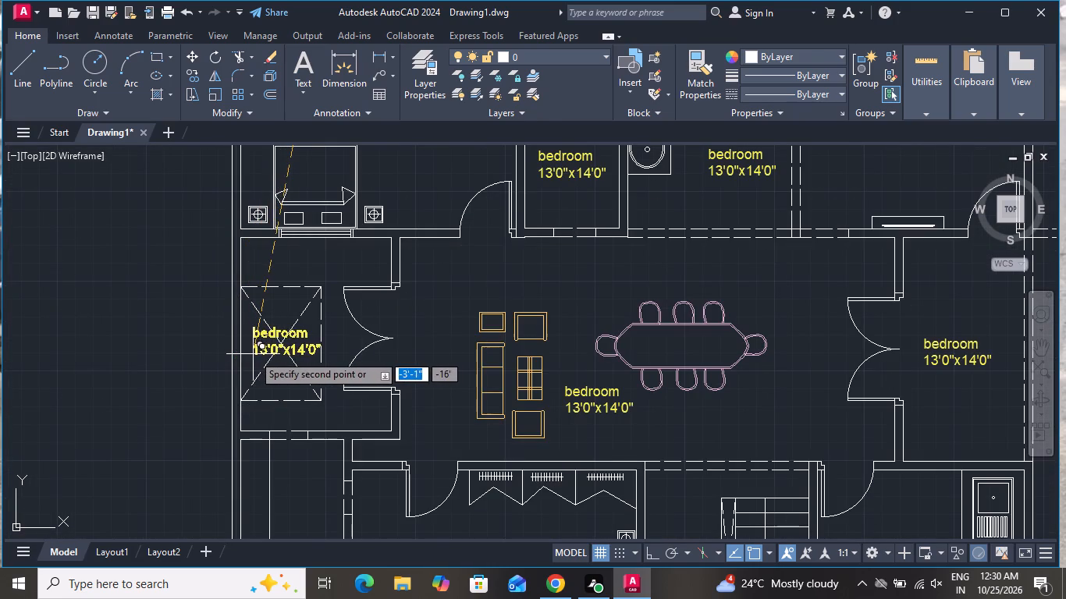
click(253, 354)
scroll(322, 283, down, 3)
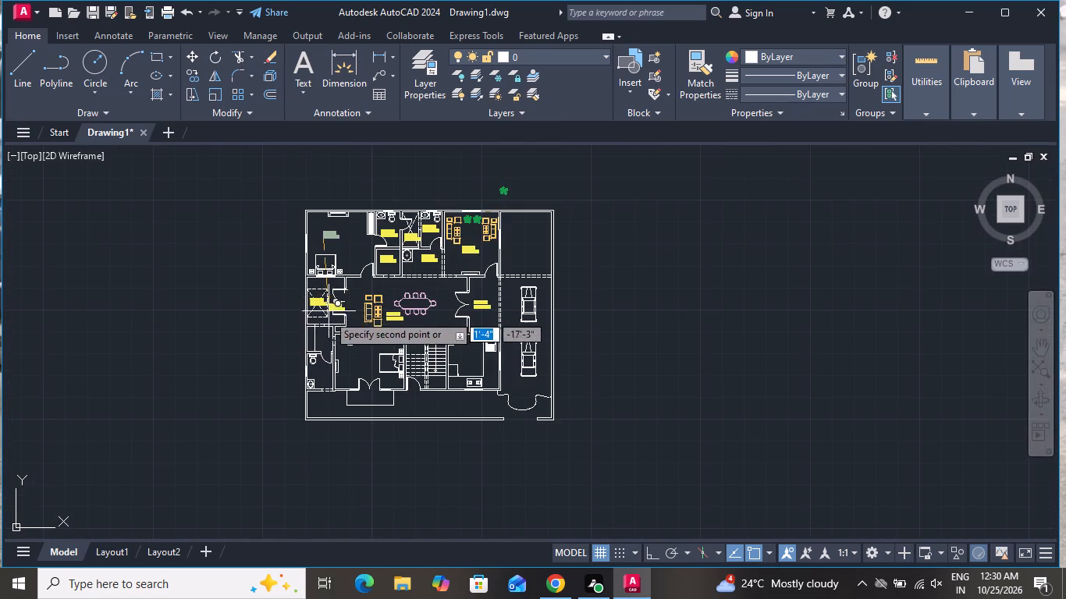
scroll(314, 341, up, 3)
click(302, 349)
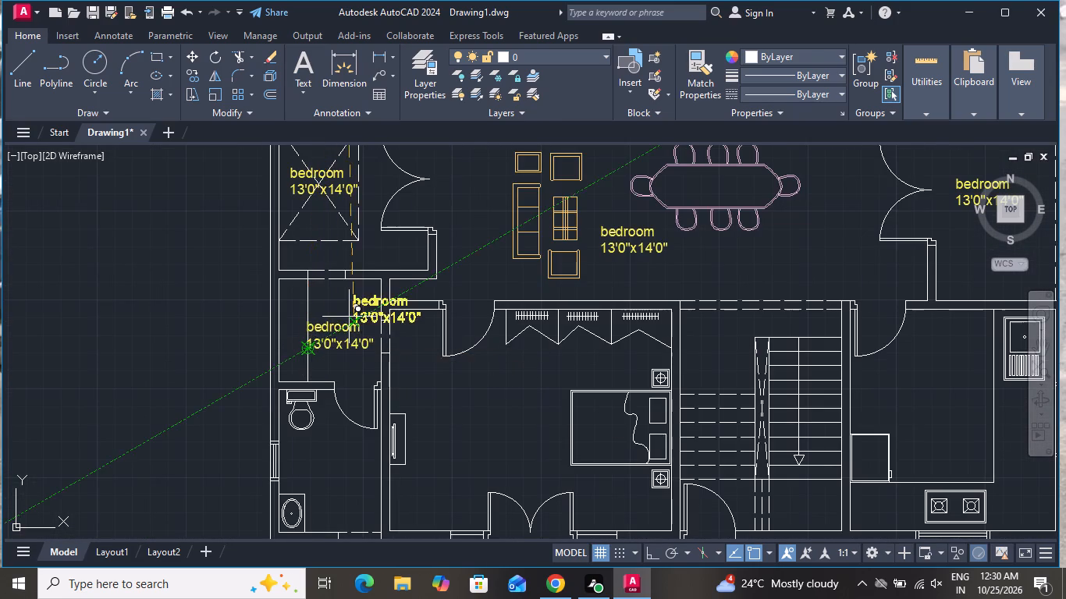
scroll(350, 315, down, 1)
click(322, 418)
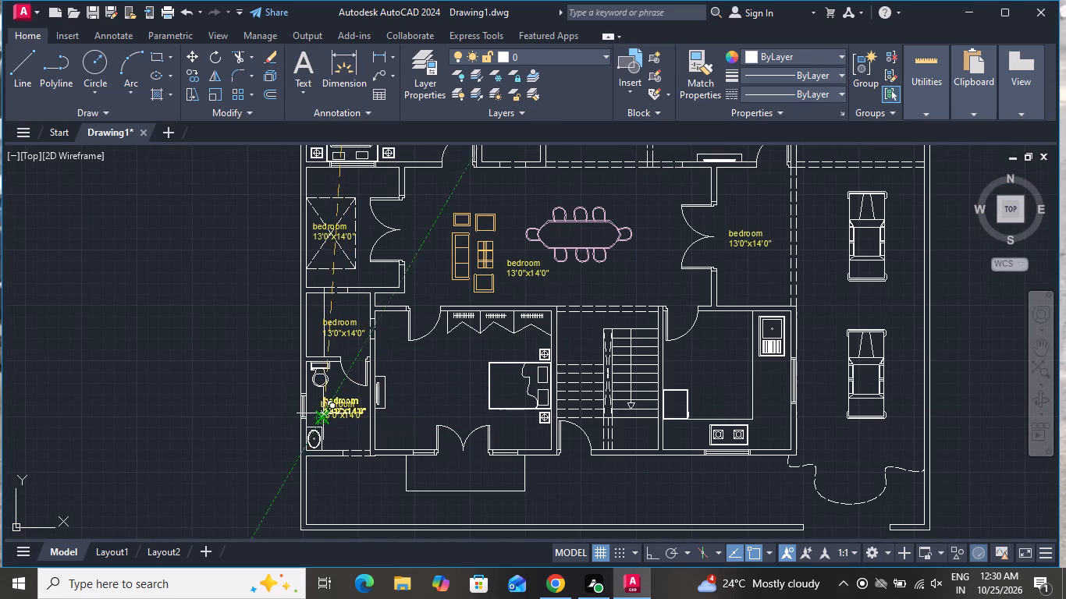
Copy the label into the lower bedroom, the kitchen, the front strip below the staircase, and onto the upper car, finishing the copying.
scroll(368, 416, down, 1)
click(413, 402)
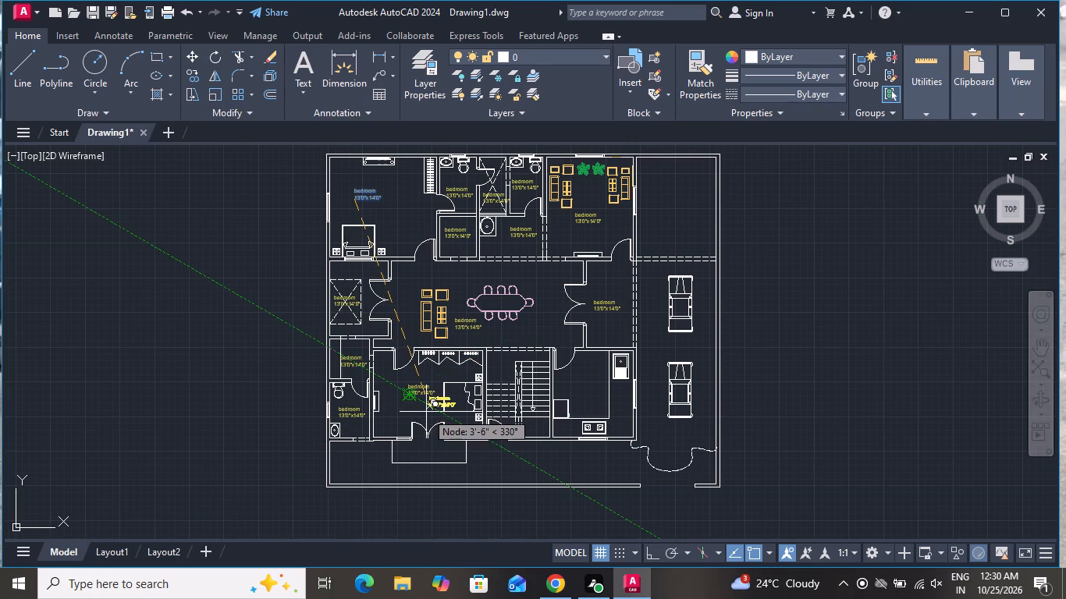
click(581, 397)
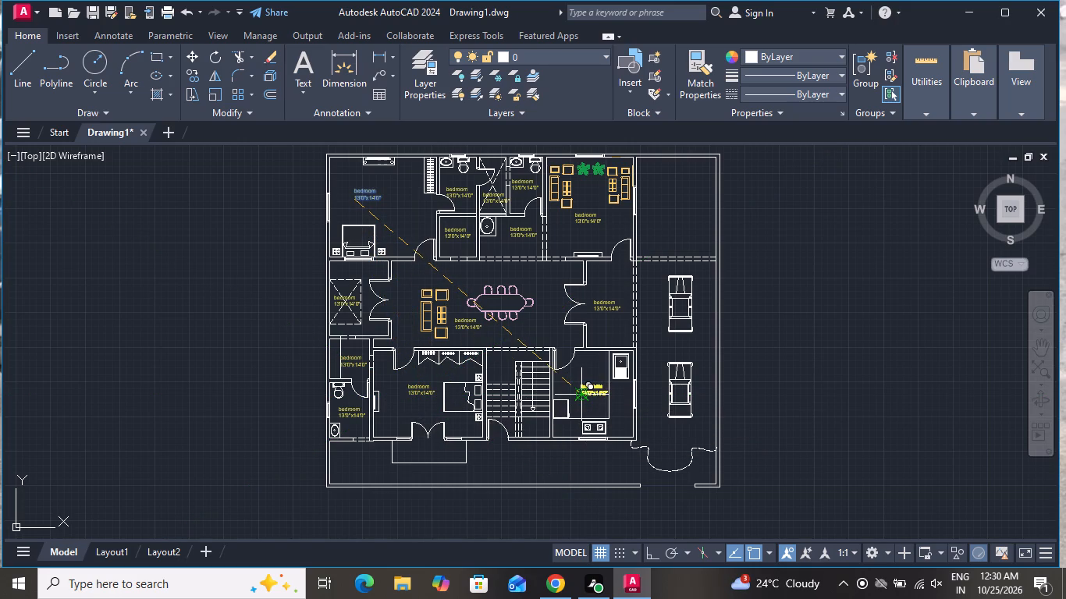
scroll(562, 392, down, 1)
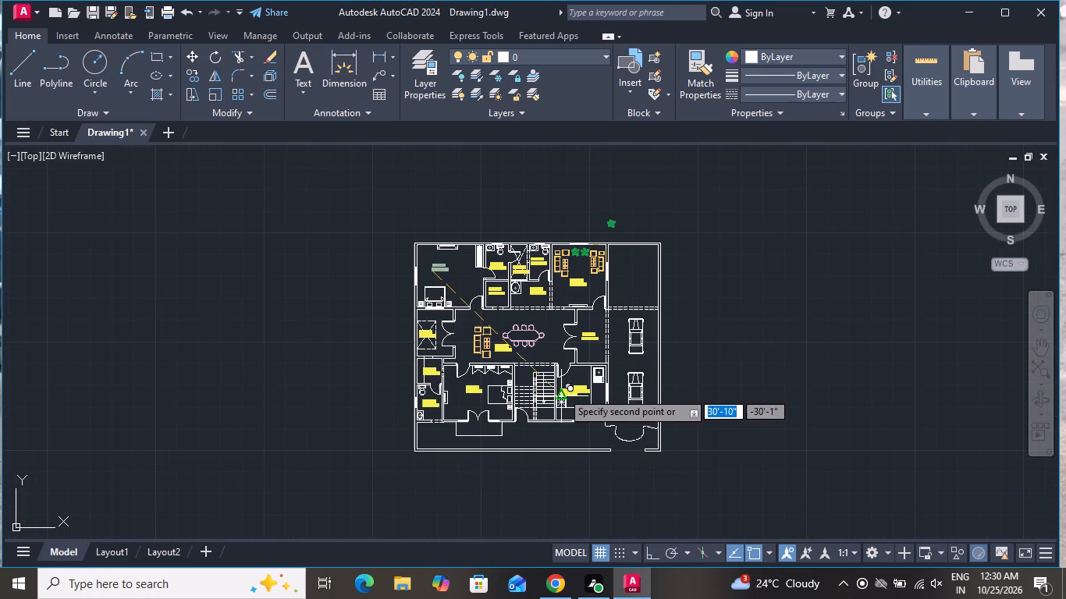
click(550, 439)
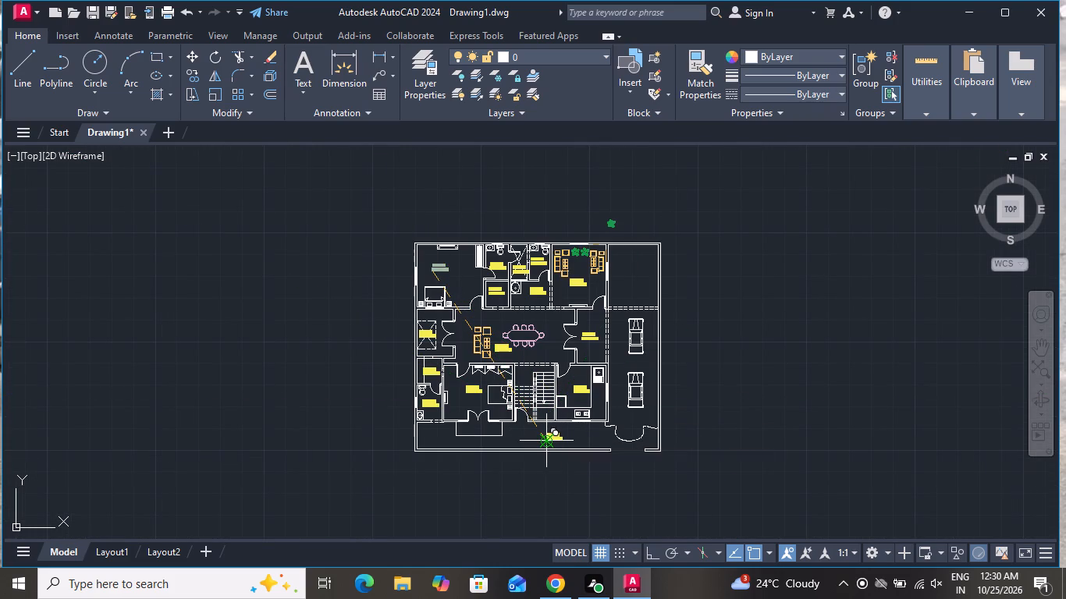
scroll(634, 338, up, 4)
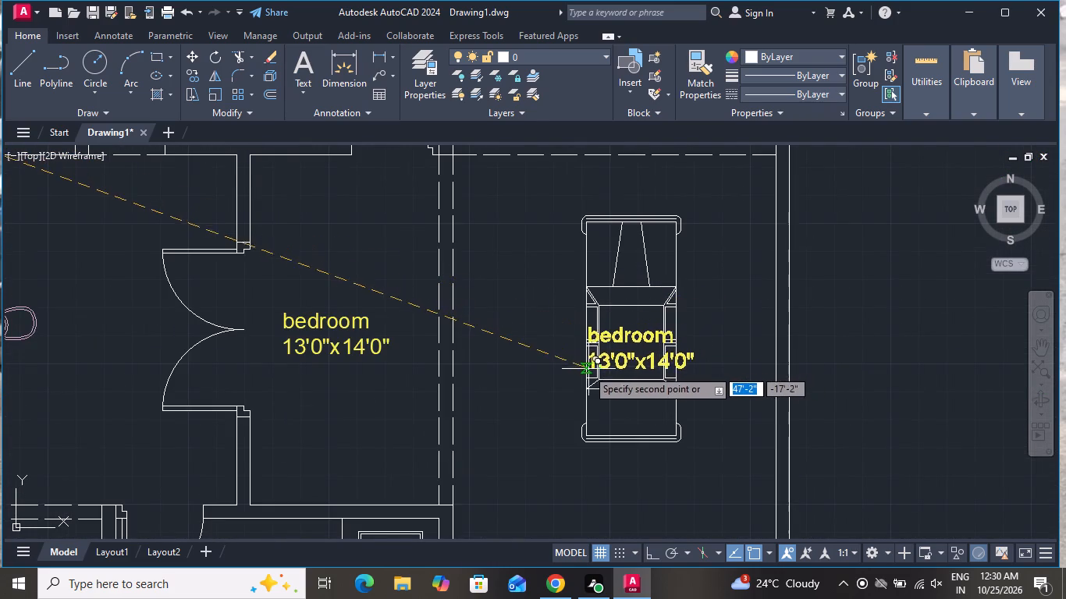
click(582, 366)
right_click(575, 370)
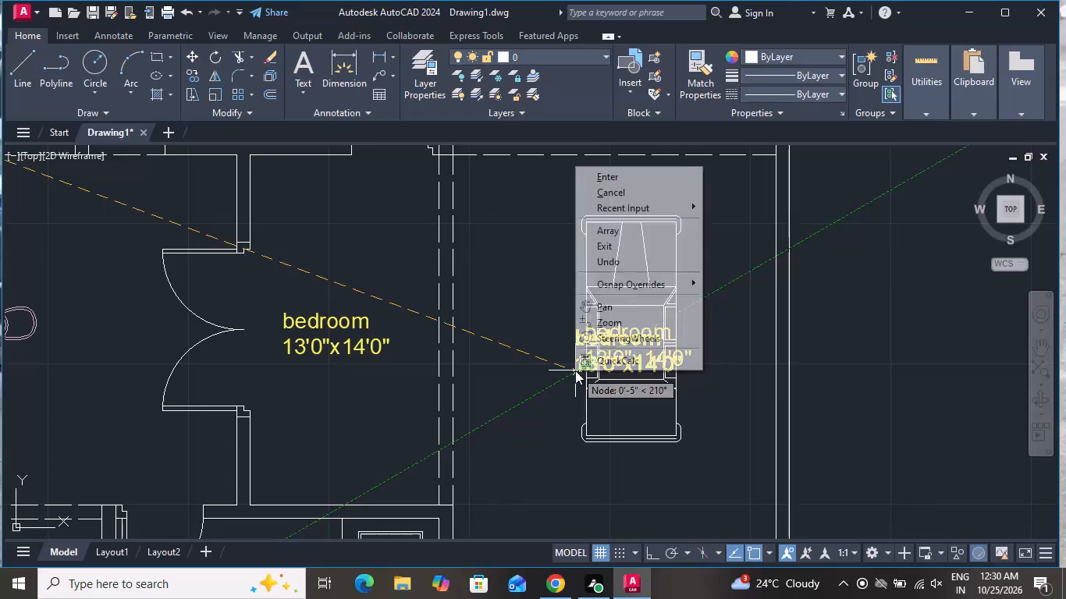
click(609, 181)
Replace the room name in the label of the bathroom beside the upper-left bedroom with "toilet".
scroll(605, 269, down, 2)
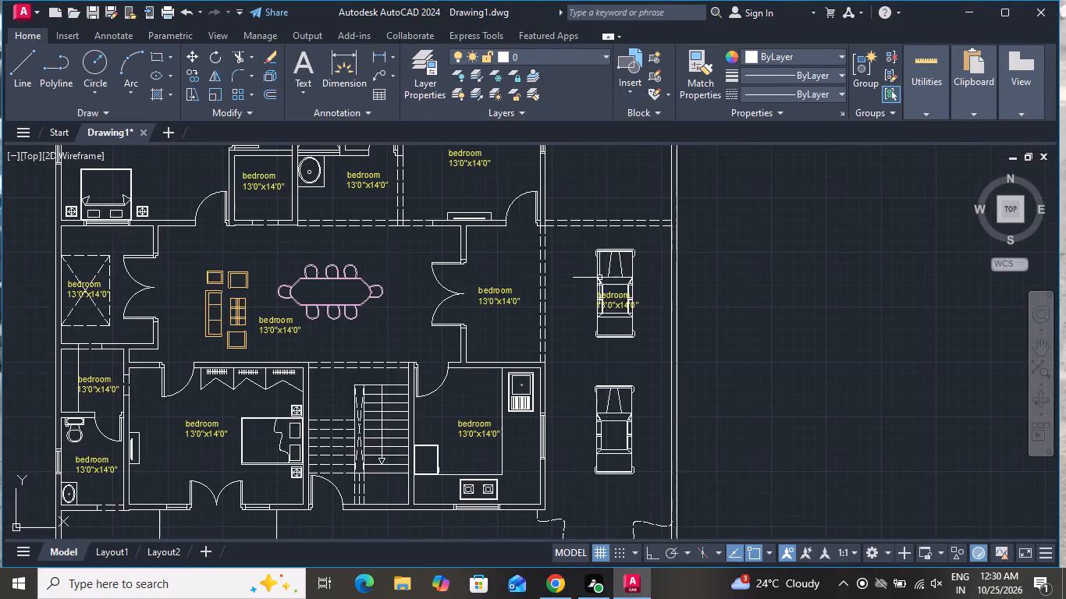
scroll(599, 278, down, 2)
scroll(472, 209, up, 3)
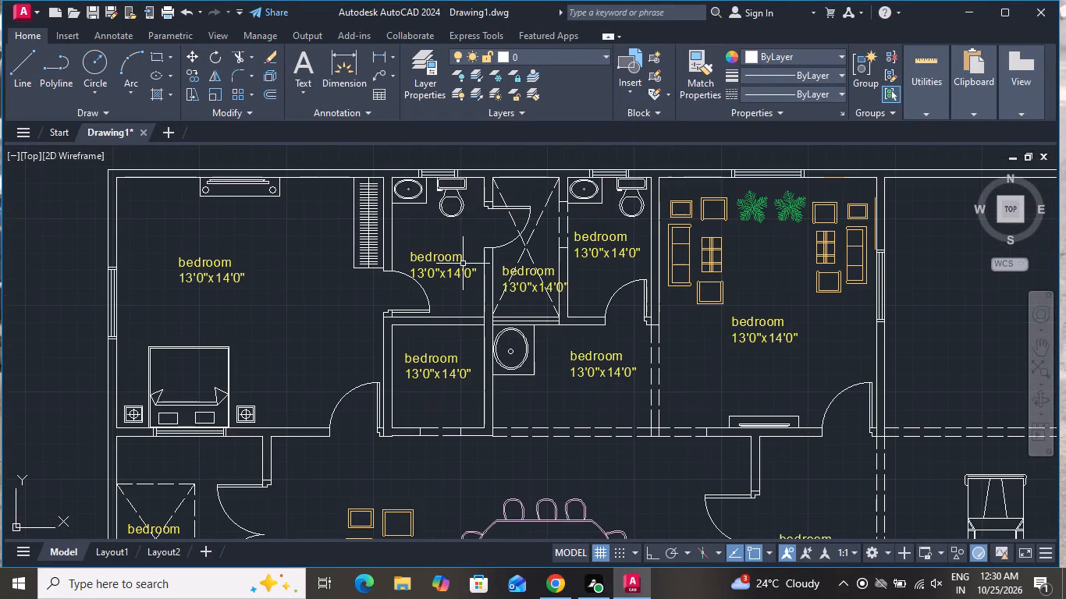
scroll(466, 262, up, 2)
double_click(451, 245)
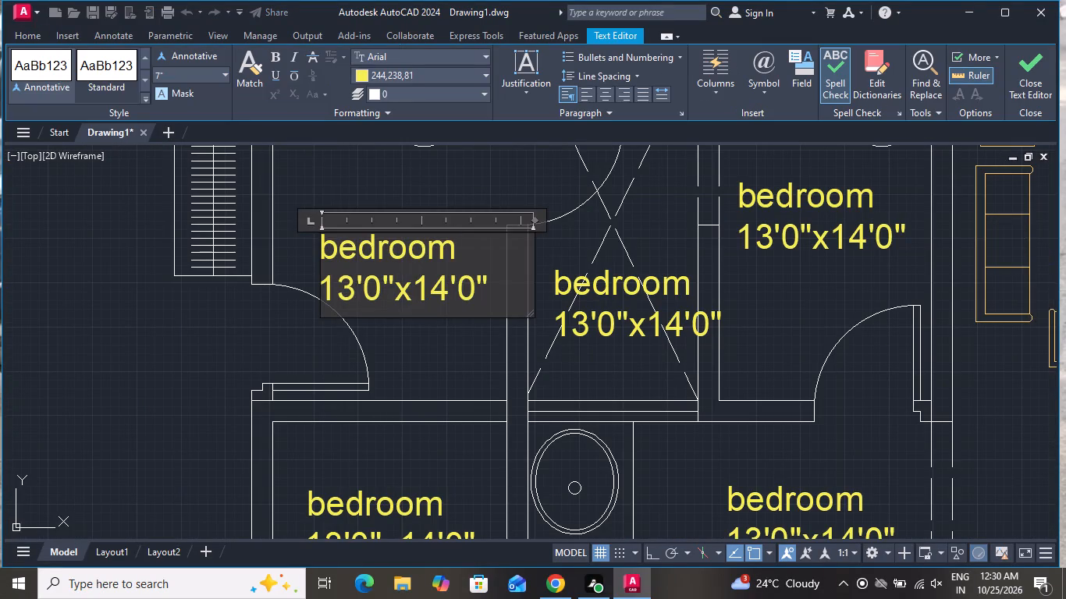
key(BackSpace)
key(BackSpace)
key(BackSpace)
key(BackSpace)
key(BackSpace)
key(BackSpace)
key(BackSpace)
key(BackSpace)
key(BackSpace)
key(BackSpace)
key(BackSpace)
key(BackSpace)
text(toilet)
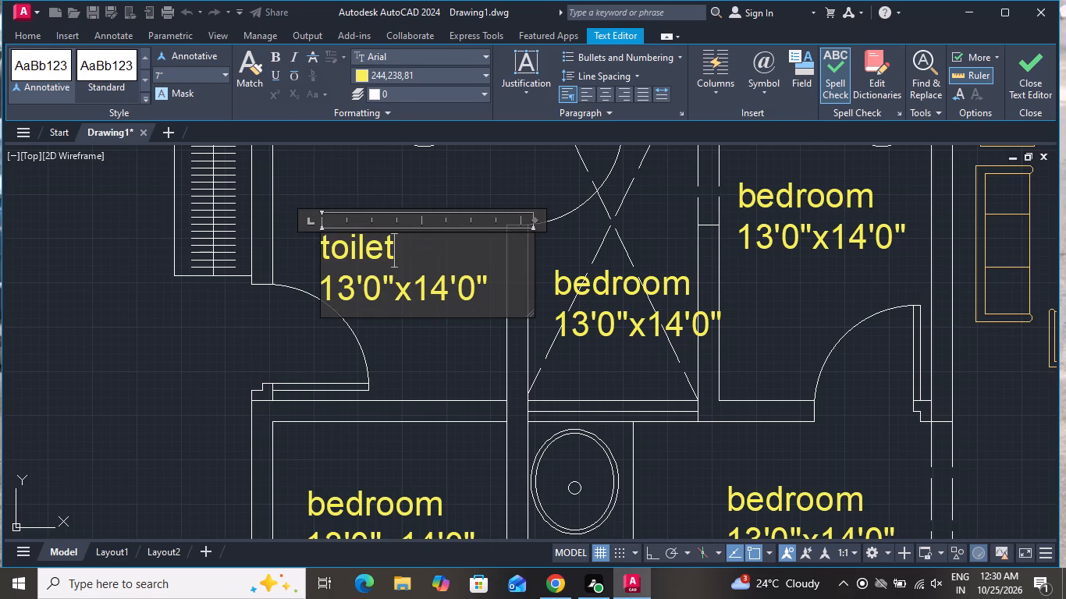
Change the size line of the toilet label to 5'6"x8'4".
click(500, 283)
key(BackSpace)
key(BackSpace)
key(BackSpace)
key(BackSpace)
key(BackSpace)
key(BackSpace)
key(BackSpace)
key(BackSpace)
key(BackSpace)
key(BackSpace)
key(BackSpace)
key(BackSpace)
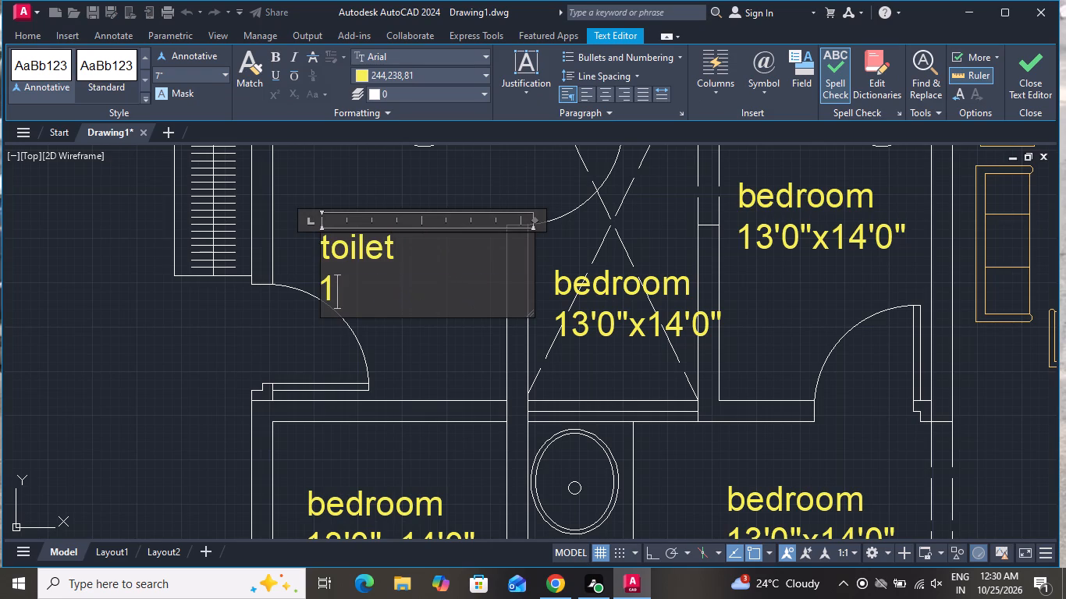
key(Return)
key(5)
key(apostrophe)
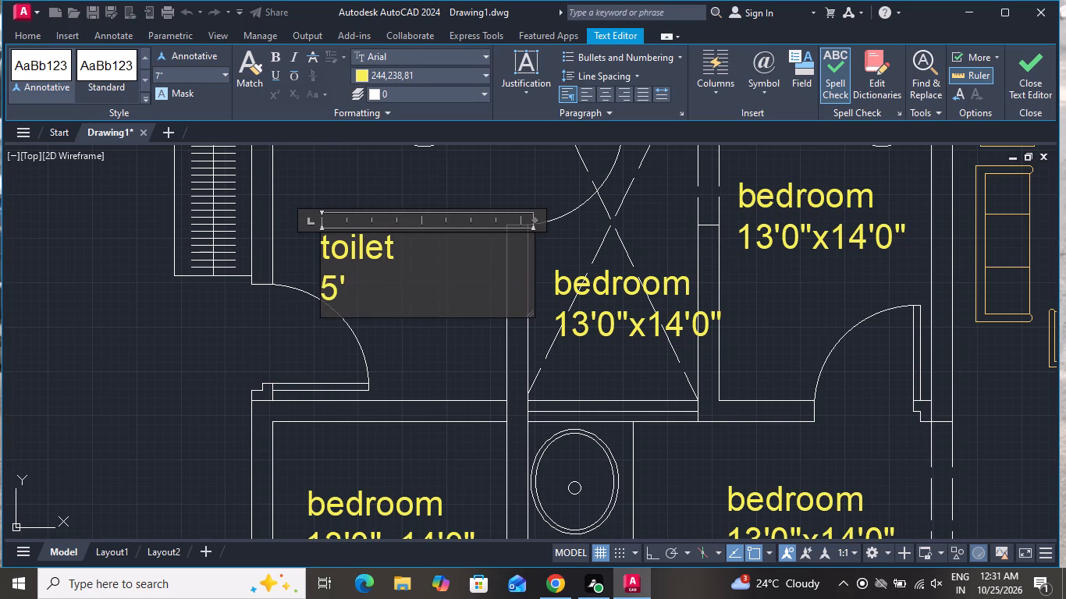
key(6)
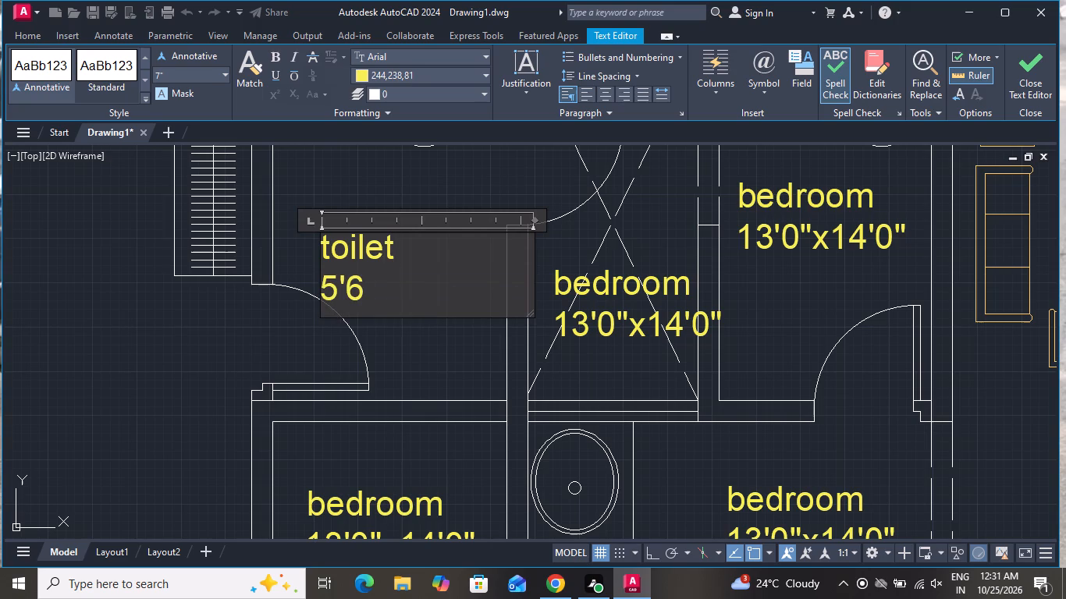
text("x)
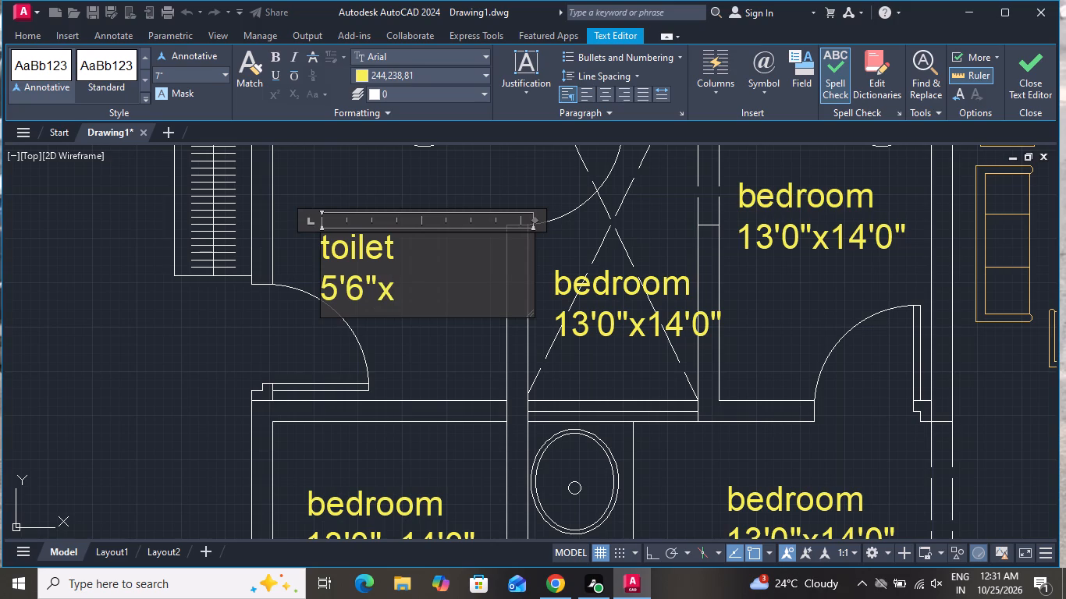
text(8'4)
key(shift+quotedbl)
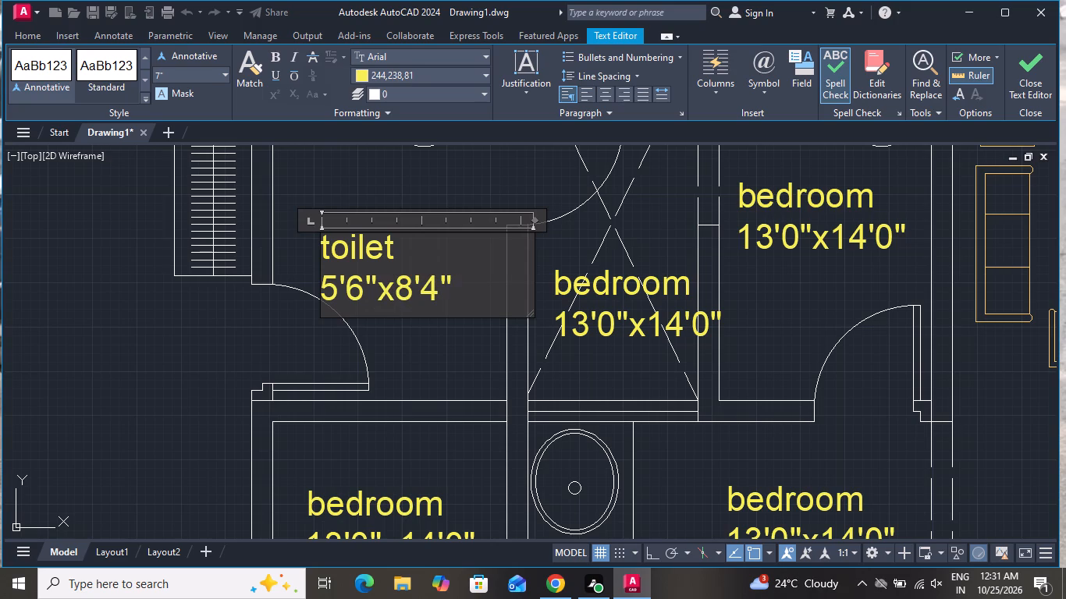
click(487, 356)
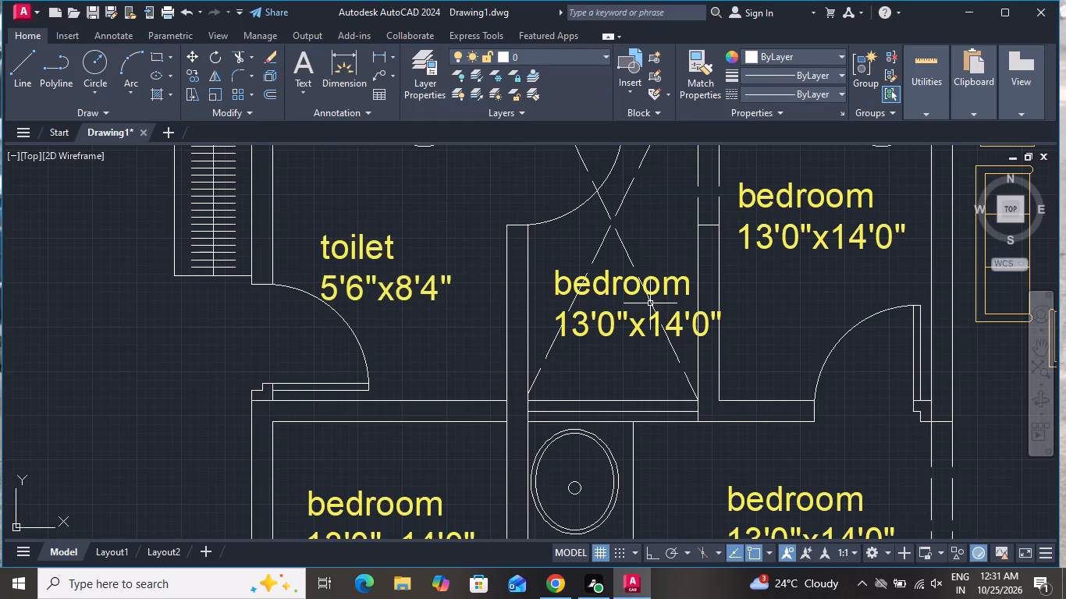
Replace the room name in the label of the crossed shaft between the upper bathrooms with "o.t.s".
double_click(688, 292)
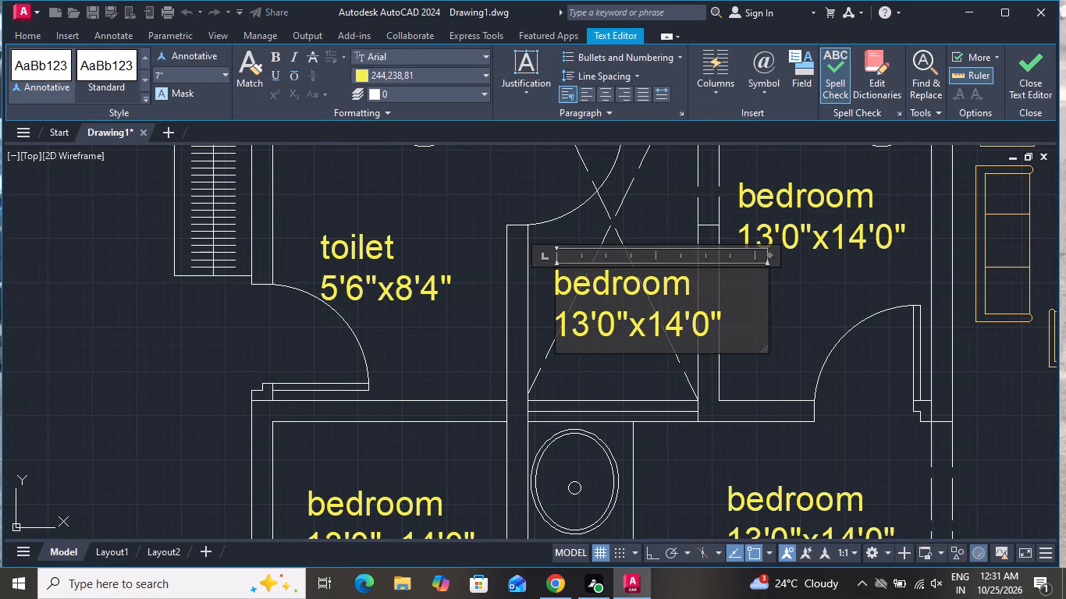
key(BackSpace)
key(BackSpace)
key(BackSpace)
key(BackSpace)
key(BackSpace)
key(BackSpace)
key(BackSpace)
key(BackSpace)
key(BackSpace)
key(BackSpace)
key(BackSpace)
key(BackSpace)
key(BackSpace)
key(BackSpace)
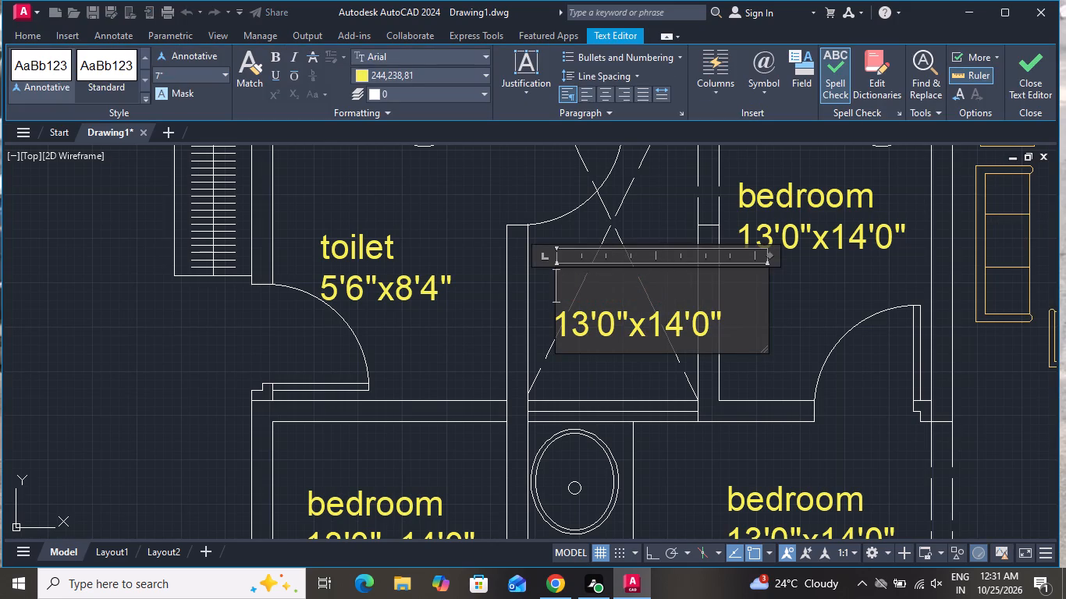
text(o.t)
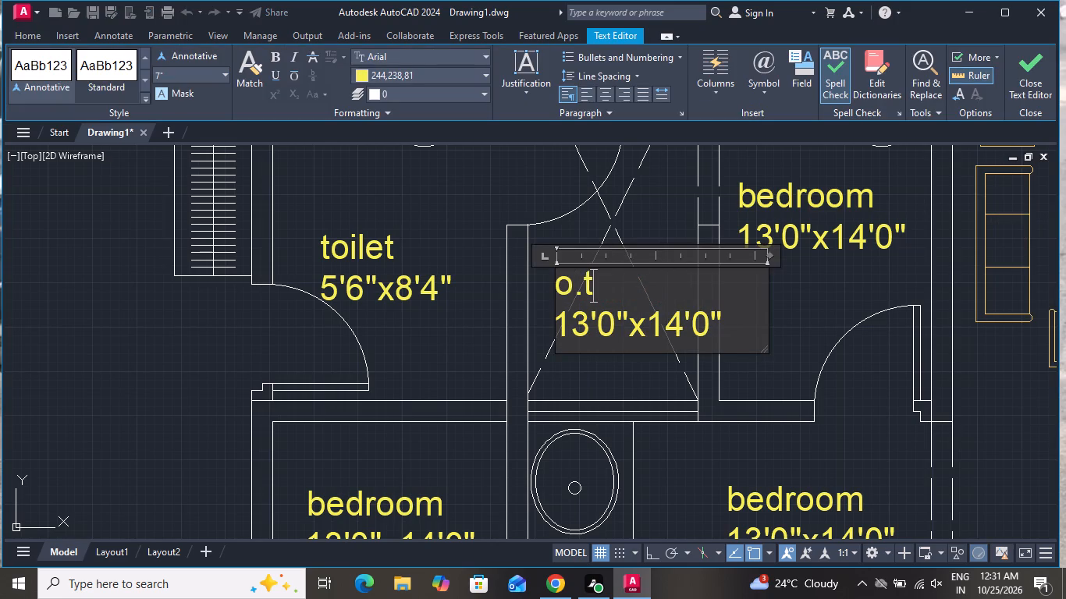
text(.s)
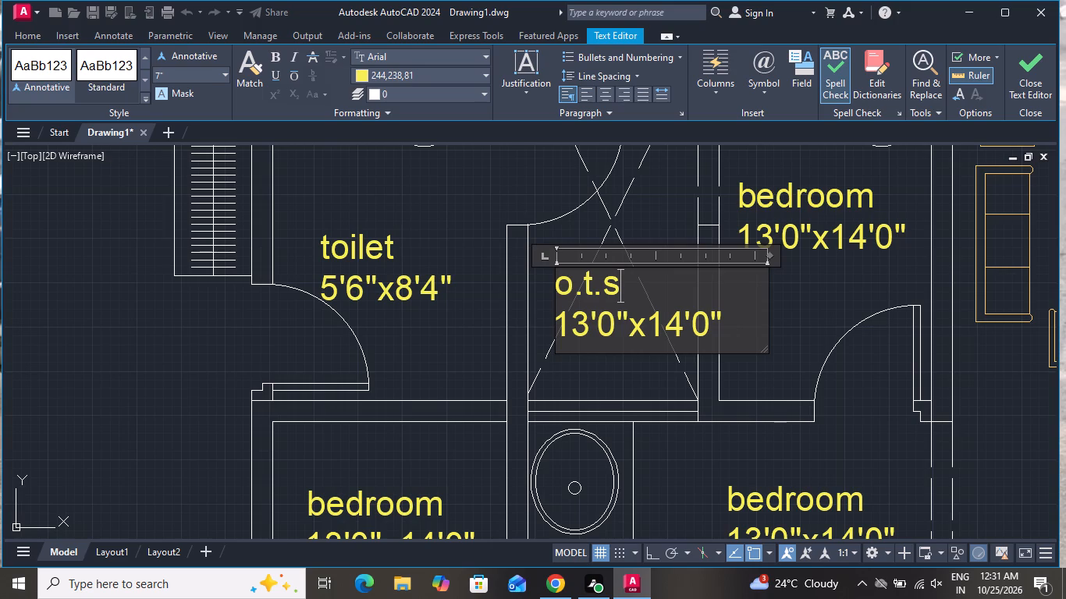
Change the size line of the o.t.s label to 4'0"x8'9".
click(734, 326)
key(BackSpace)
key(BackSpace)
key(BackSpace)
key(BackSpace)
key(BackSpace)
key(BackSpace)
key(BackSpace)
key(BackSpace)
key(BackSpace)
key(BackSpace)
key(BackSpace)
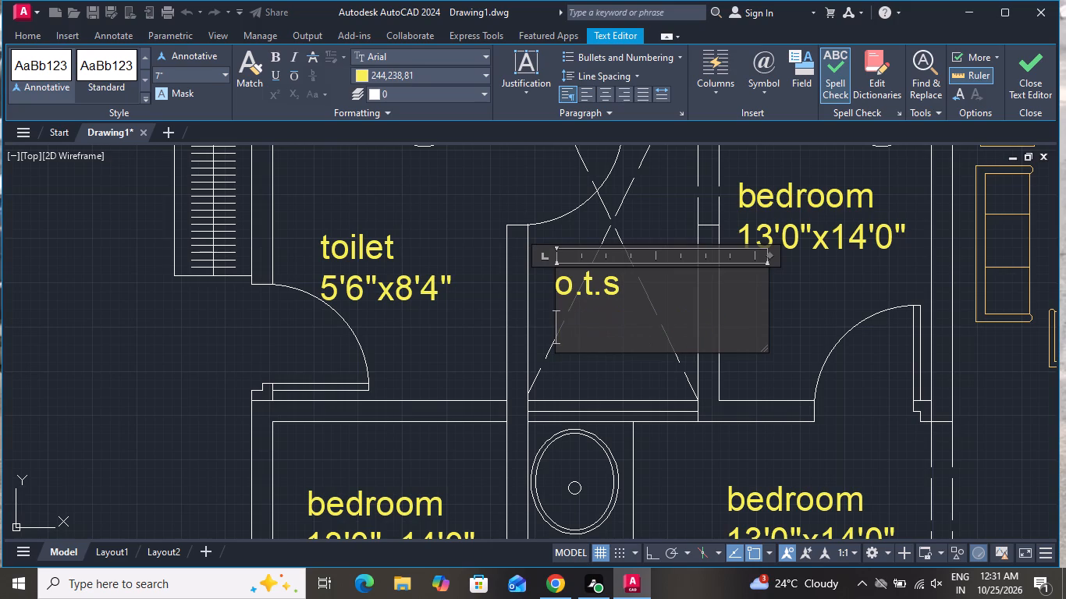
text(4'0"x)
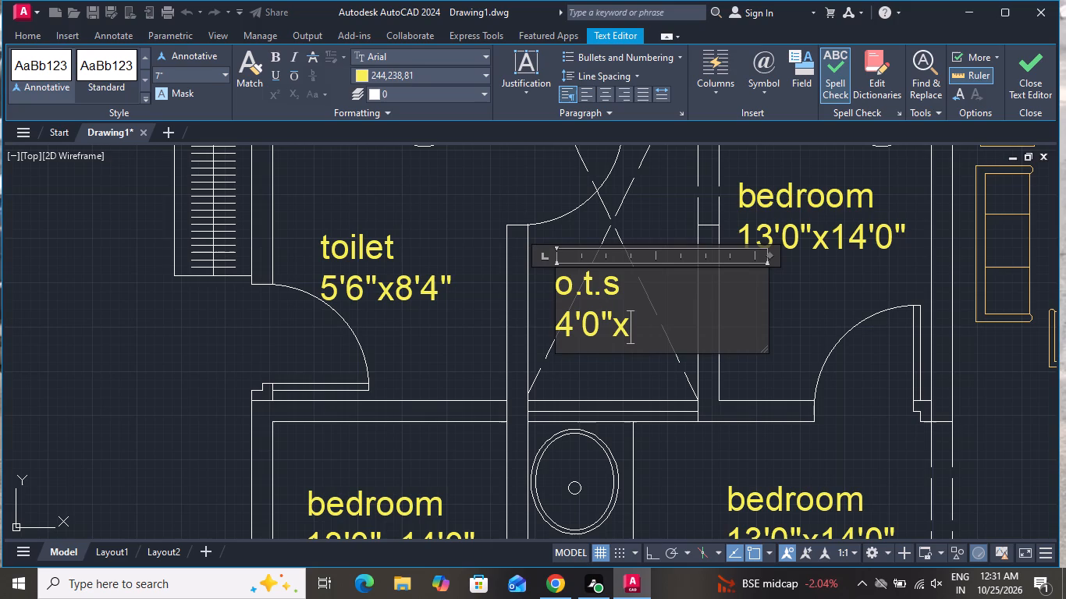
text(8'9")
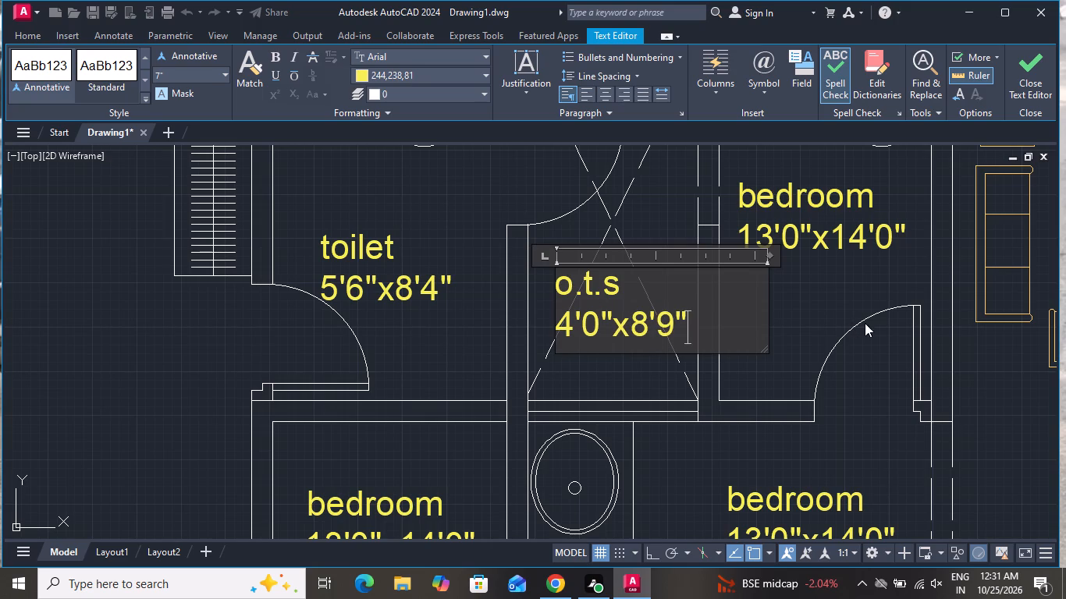
click(839, 289)
scroll(646, 307, down, 1)
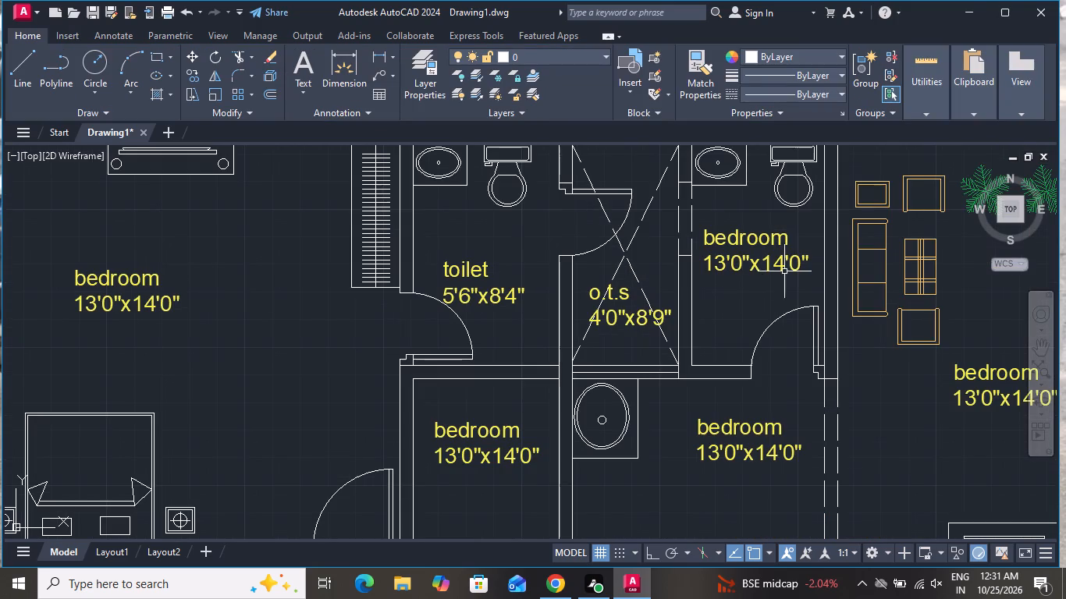
Replace the room name in the label of the bathroom between the o.t.s shaft and the sofa room with "toilet".
scroll(800, 264, up, 1)
double_click(775, 218)
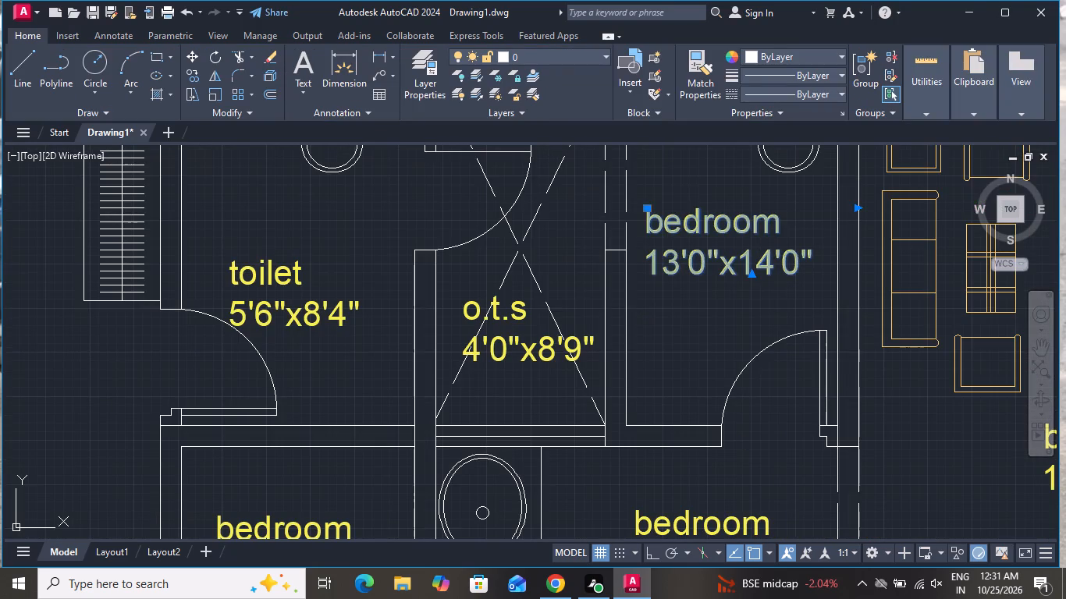
key(BackSpace)
key(BackSpace)
key(BackSpace)
key(BackSpace)
key(BackSpace)
key(BackSpace)
key(BackSpace)
key(BackSpace)
key(BackSpace)
key(BackSpace)
key(BackSpace)
key(BackSpace)
key(BackSpace)
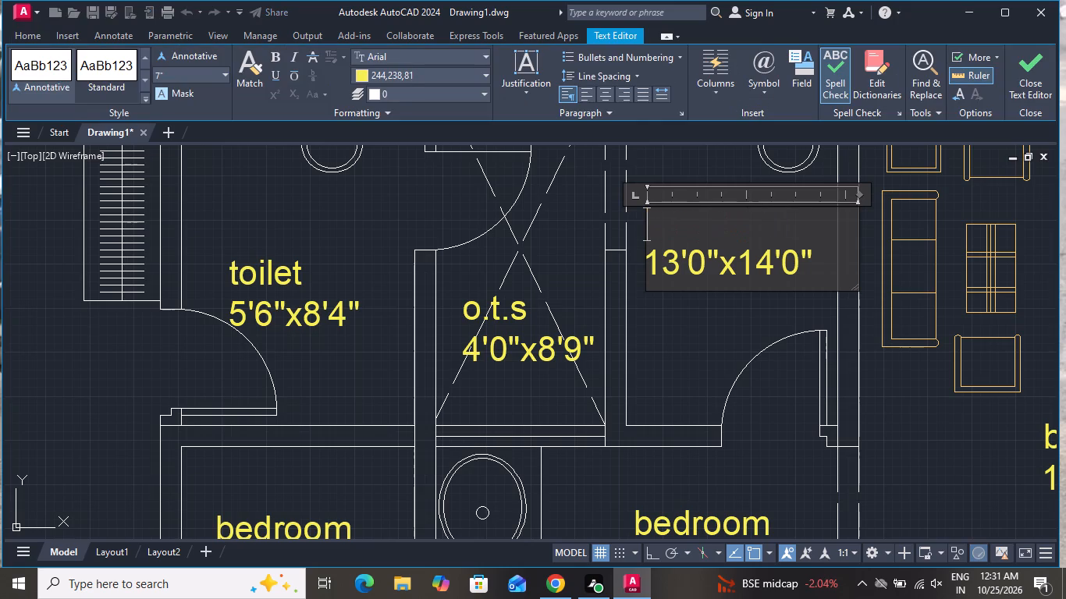
text(to)
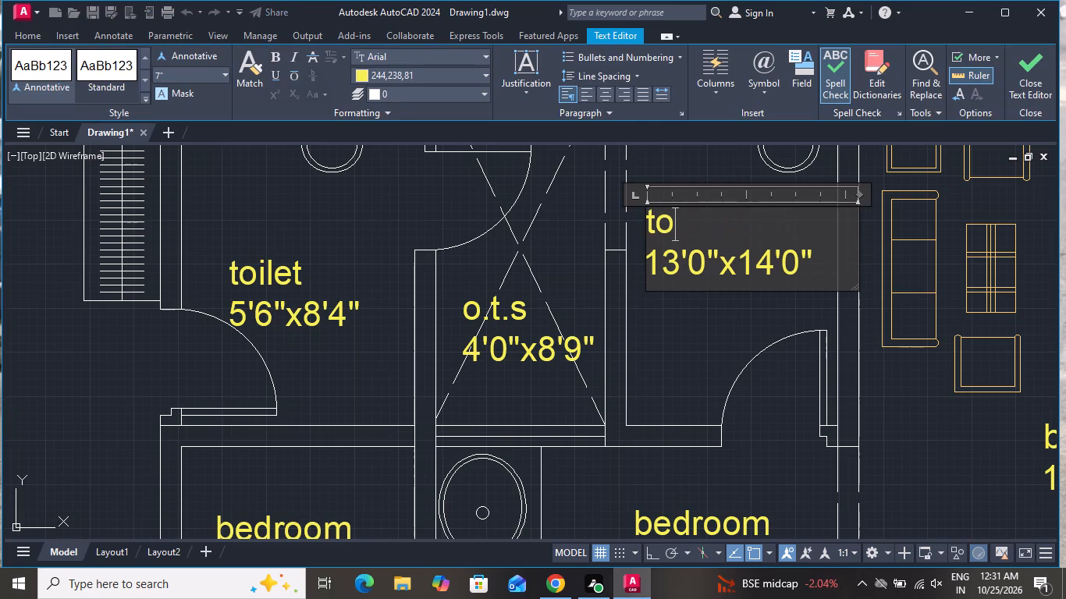
text(ilet)
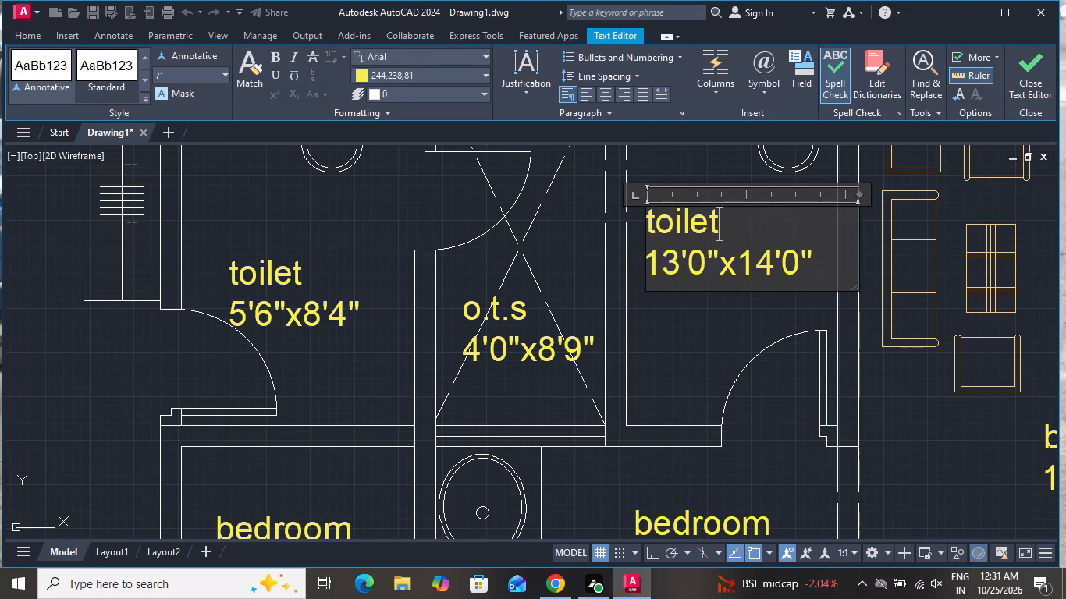
Change the size line of this second toilet label to 5'0"x8'4".
click(827, 260)
key(BackSpace)
key(BackSpace)
key(BackSpace)
key(BackSpace)
key(BackSpace)
key(BackSpace)
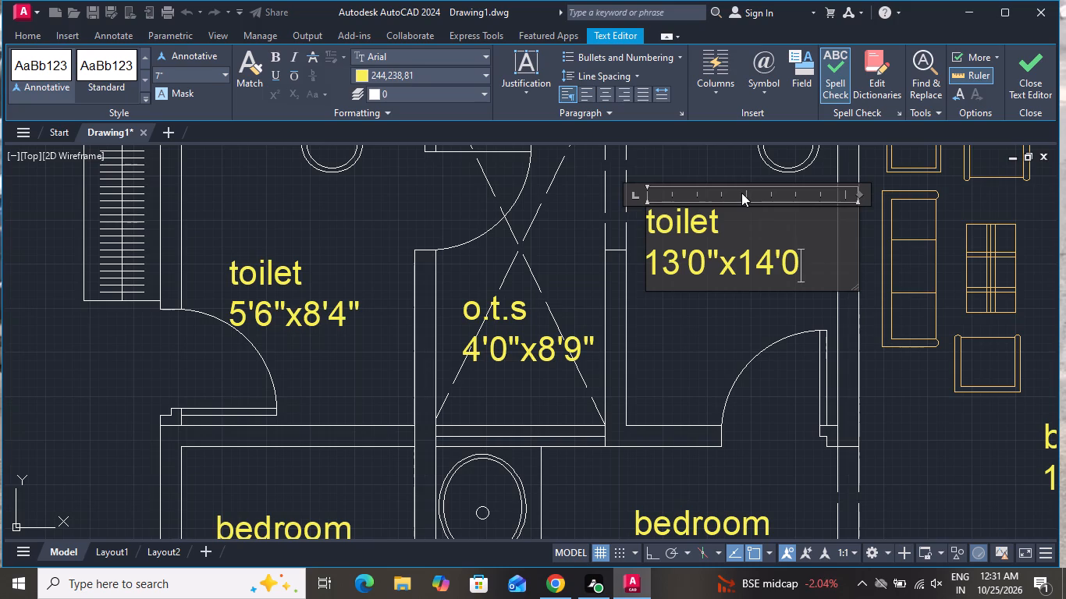
key(BackSpace)
key(BackSpace)
key(BackSpace)
key(BackSpace)
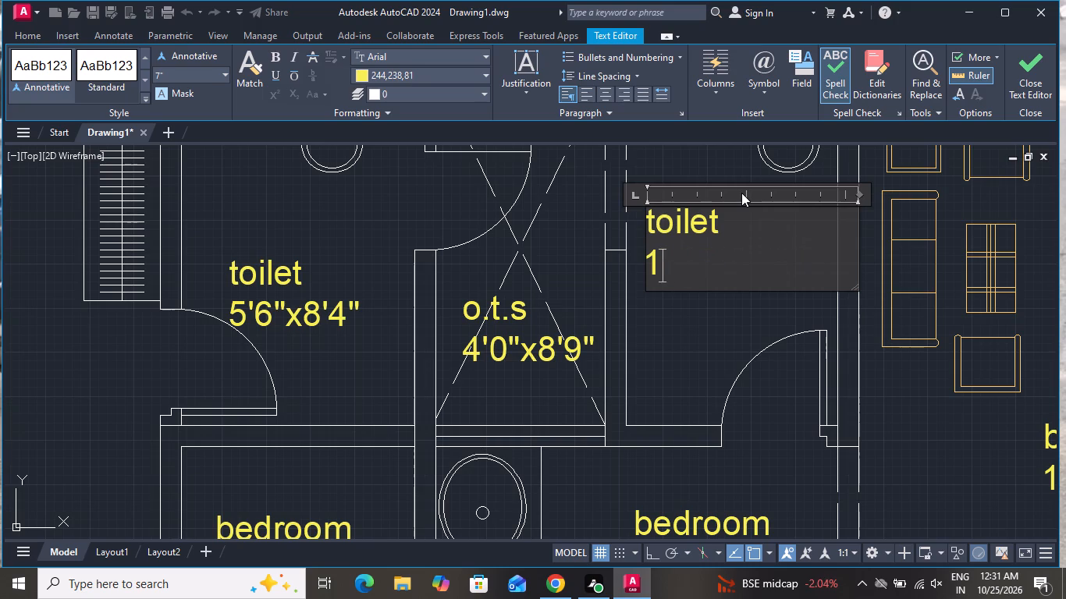
key(BackSpace)
text(5'0")
key(x)
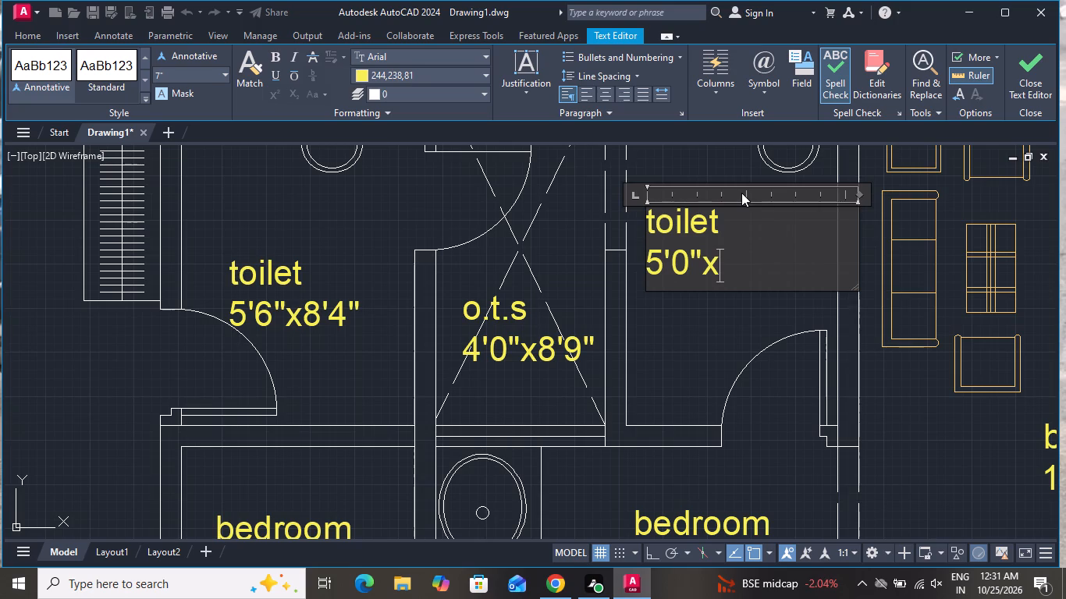
key(8)
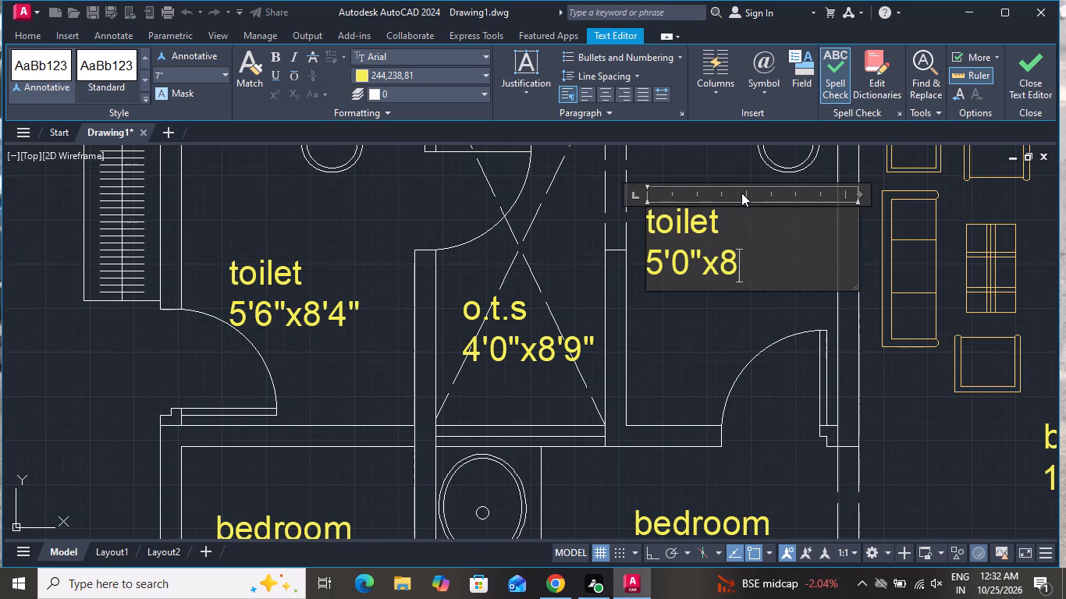
key(4)
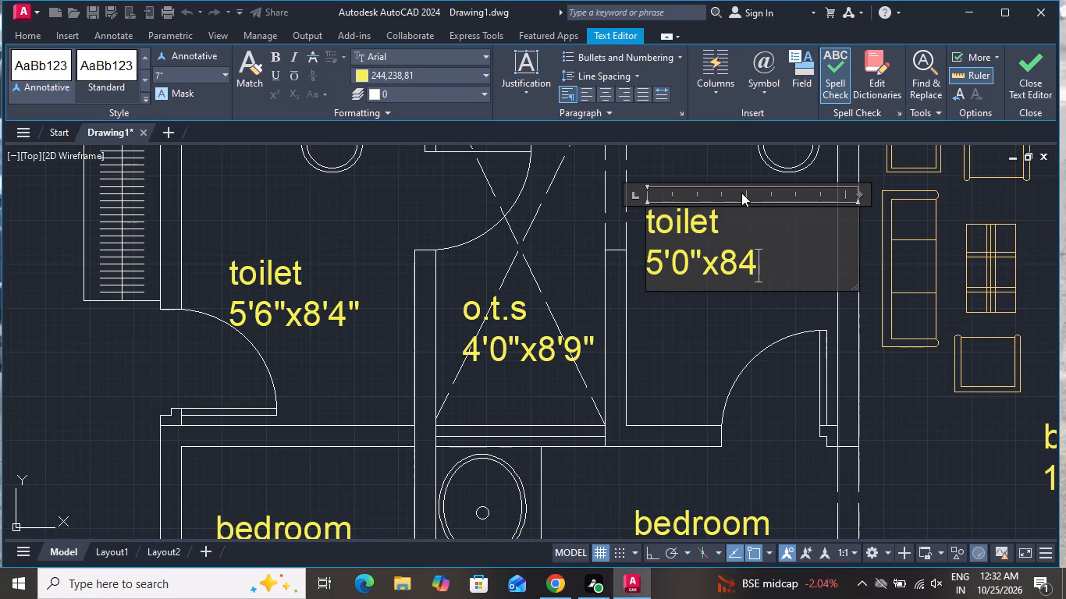
key(1)
key(BackSpace)
key(BackSpace)
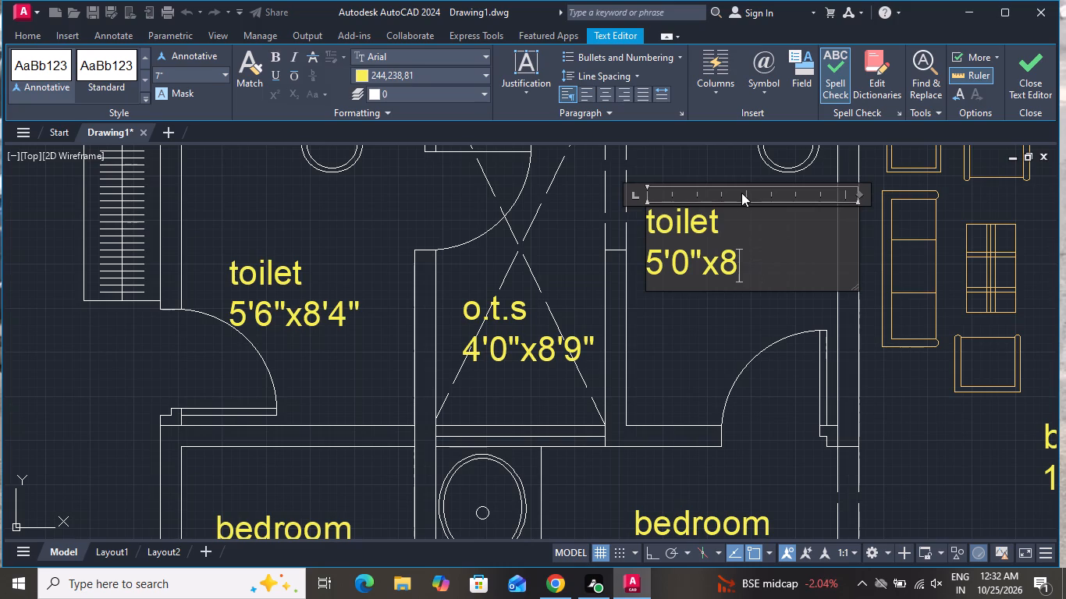
key(apostrophe)
key(4)
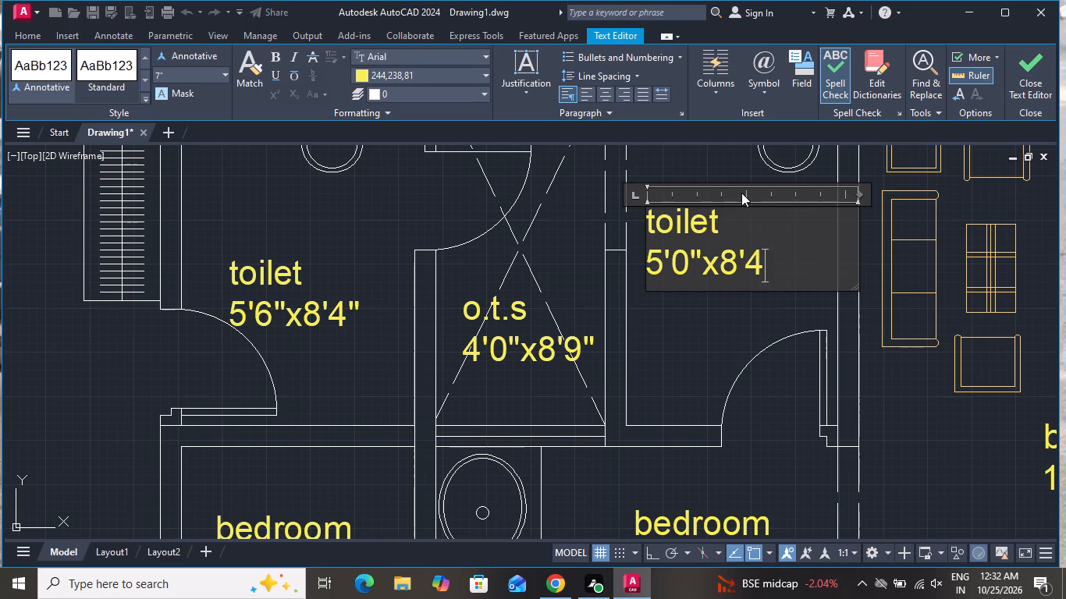
key(shift+quotedbl)
click(692, 342)
Replace the room name in the label of the room with the sofas and plants with "drawing room".
scroll(692, 342, down, 2)
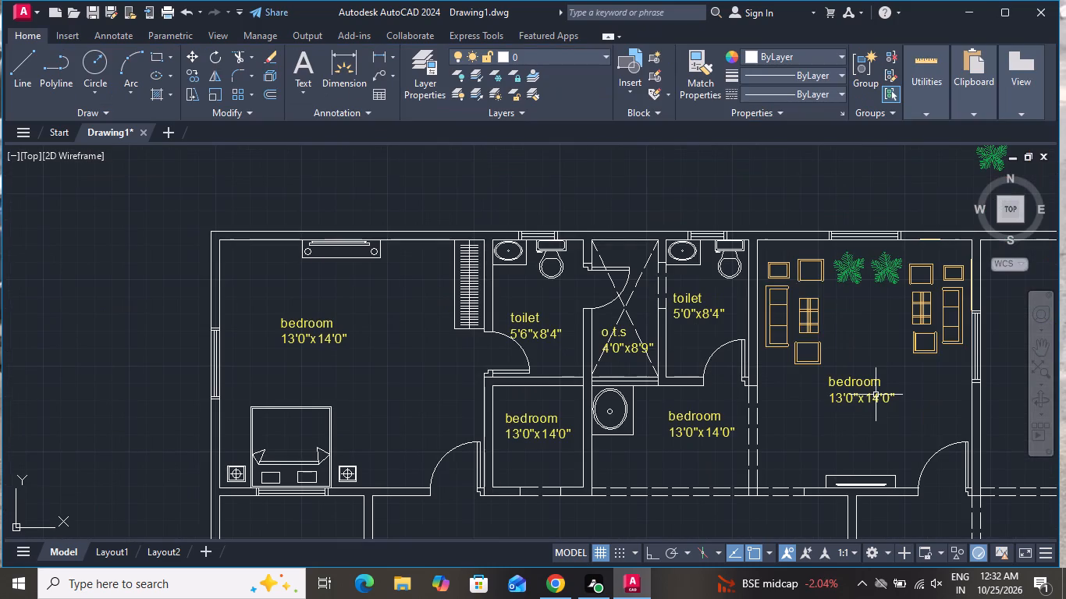
scroll(890, 397, up, 2)
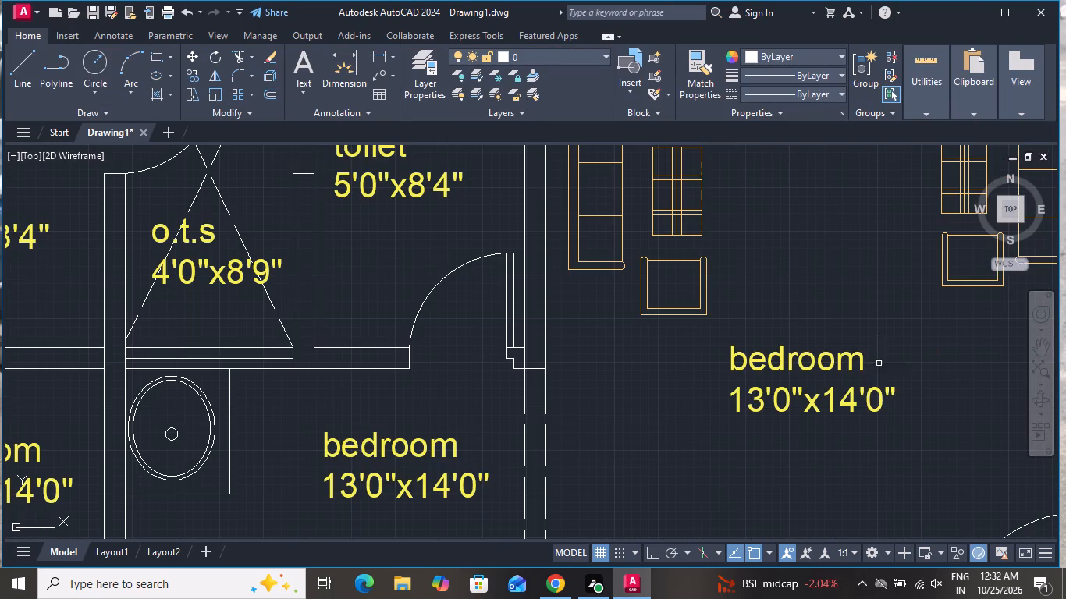
double_click(865, 360)
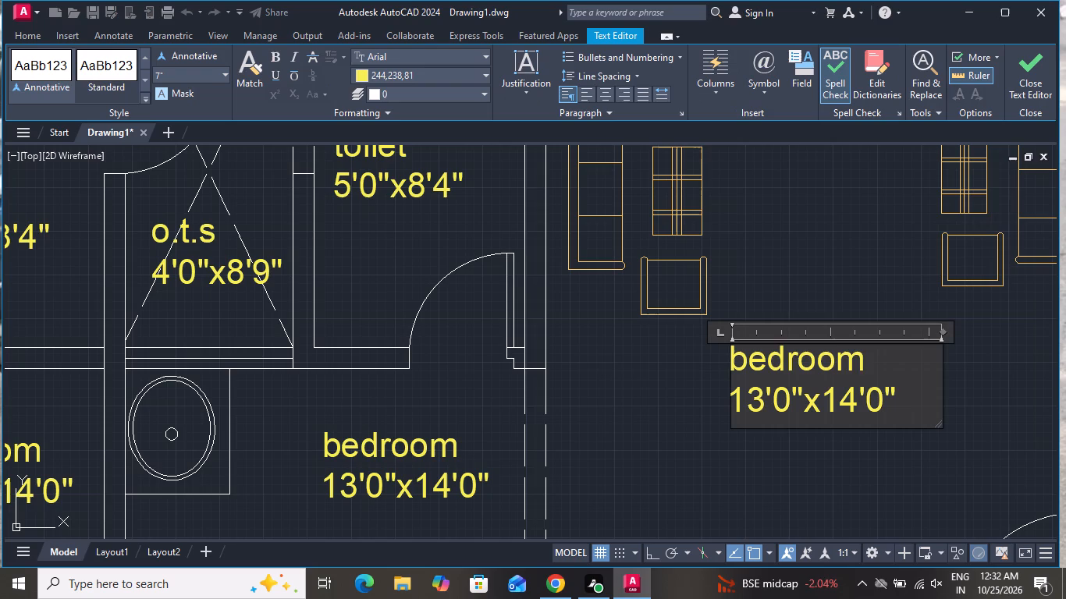
key(BackSpace)
key(BackSpace)
key(BackSpace)
key(BackSpace)
key(BackSpace)
key(BackSpace)
key(BackSpace)
key(BackSpace)
key(BackSpace)
key(BackSpace)
key(BackSpace)
key(BackSpace)
key(BackSpace)
key(BackSpace)
key(BackSpace)
key(BackSpace)
key(BackSpace)
key(BackSpace)
key(BackSpace)
key(BackSpace)
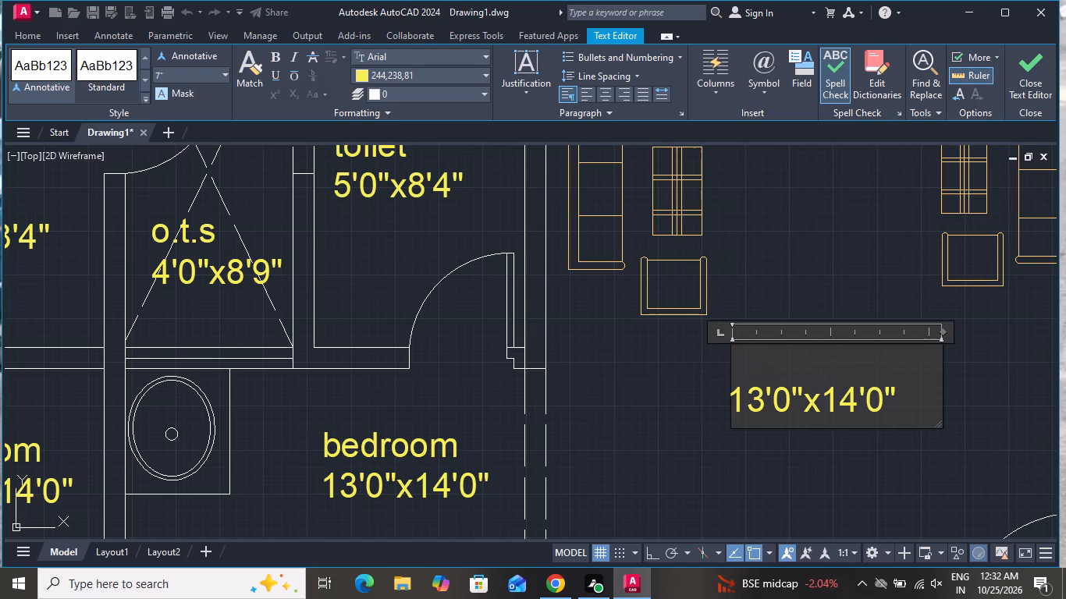
key(d)
key(r)
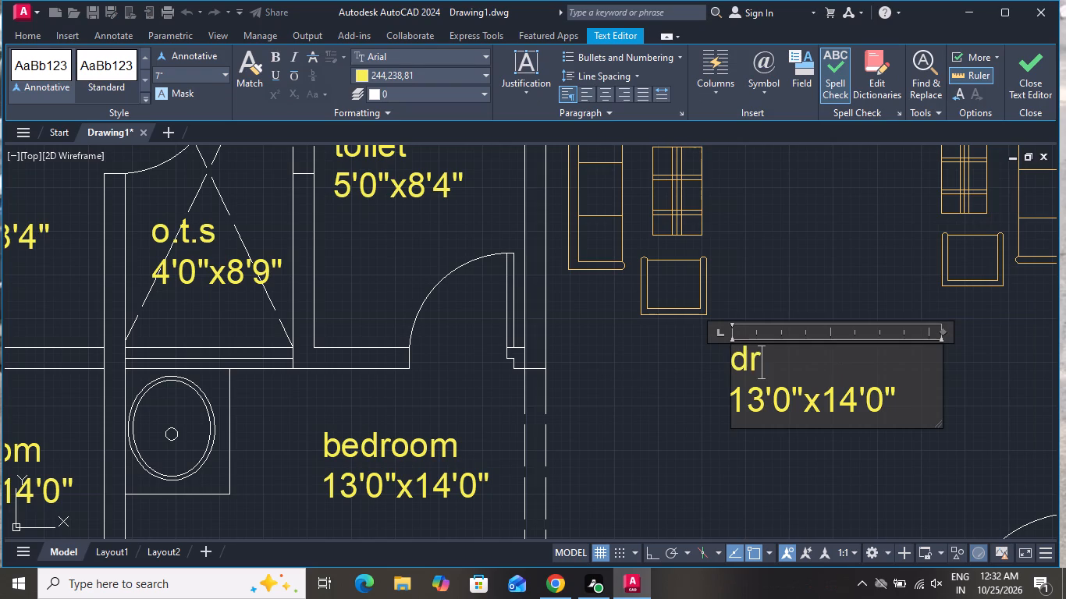
key(a)
text(wing room)
Change the size line of the drawing room label to 13'0"x15'0".
click(911, 408)
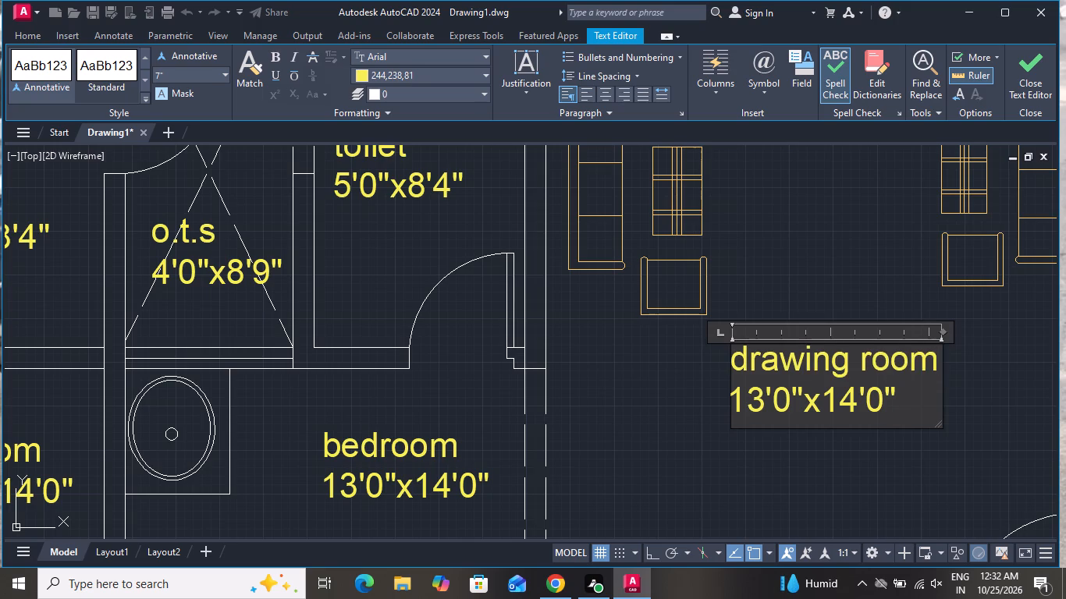
key(BackSpace)
key(BackSpace)
key(BackSpace)
key(BackSpace)
key(BackSpace)
key(BackSpace)
key(BackSpace)
key(BackSpace)
key(BackSpace)
key(BackSpace)
key(BackSpace)
key(BackSpace)
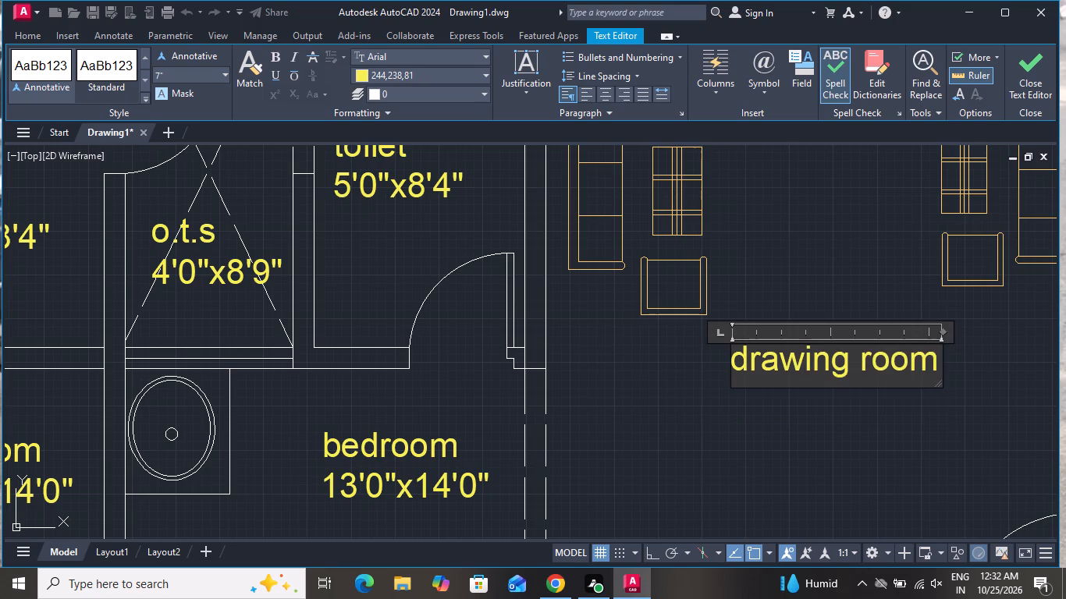
key(Return)
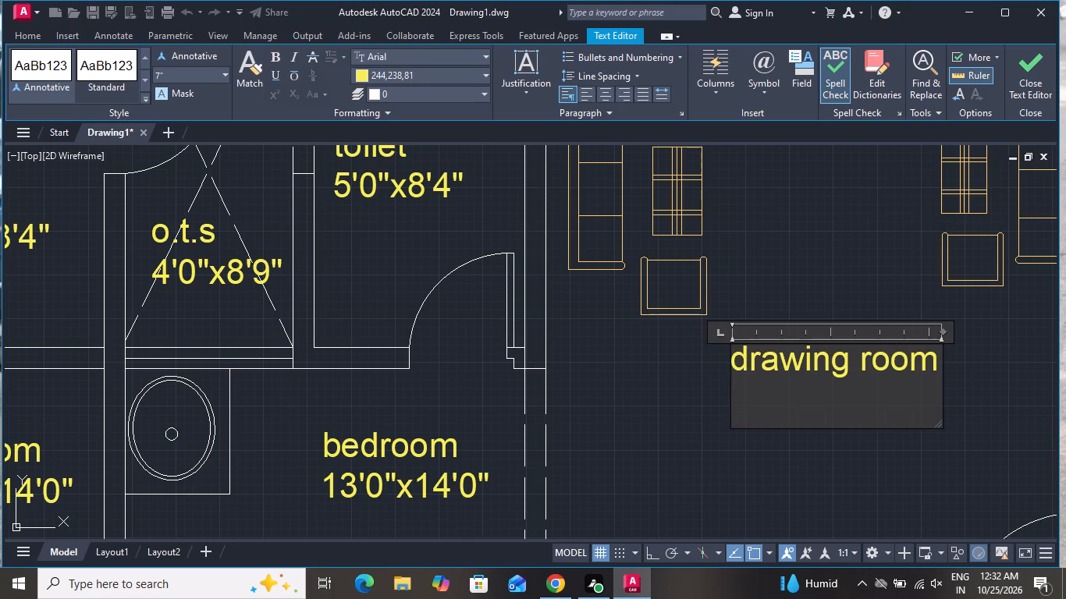
text(13'0)
key(shift+quotedbl)
key(x)
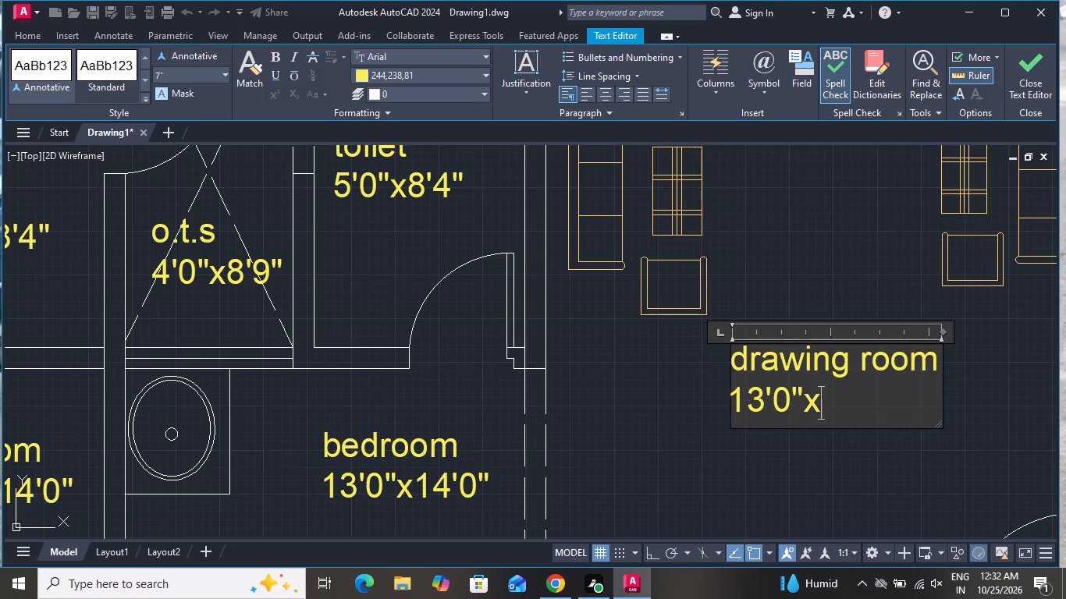
text(15'0)
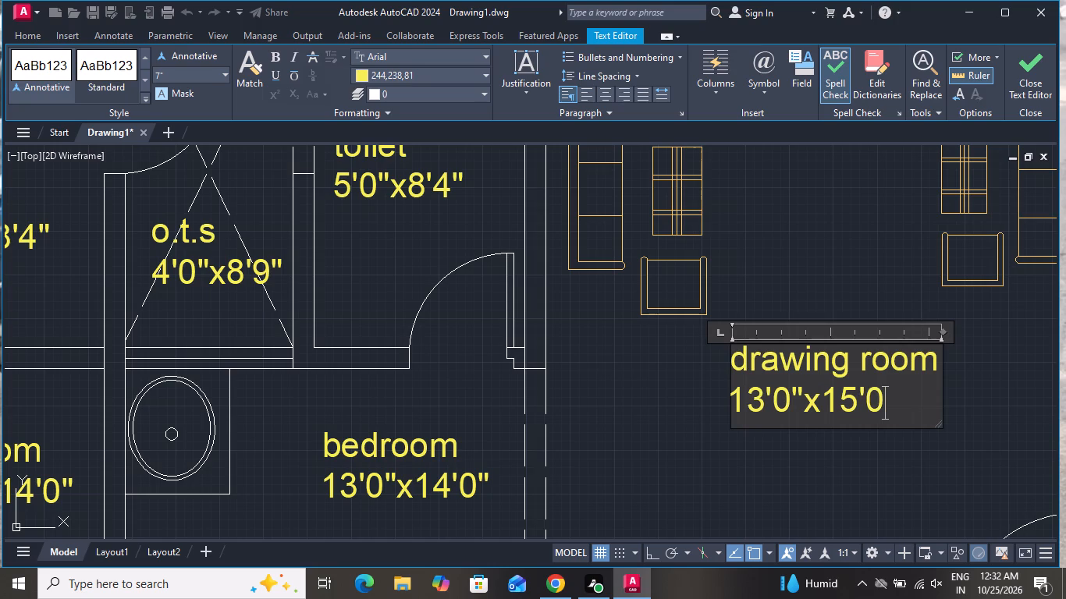
key(shift+quotedbl)
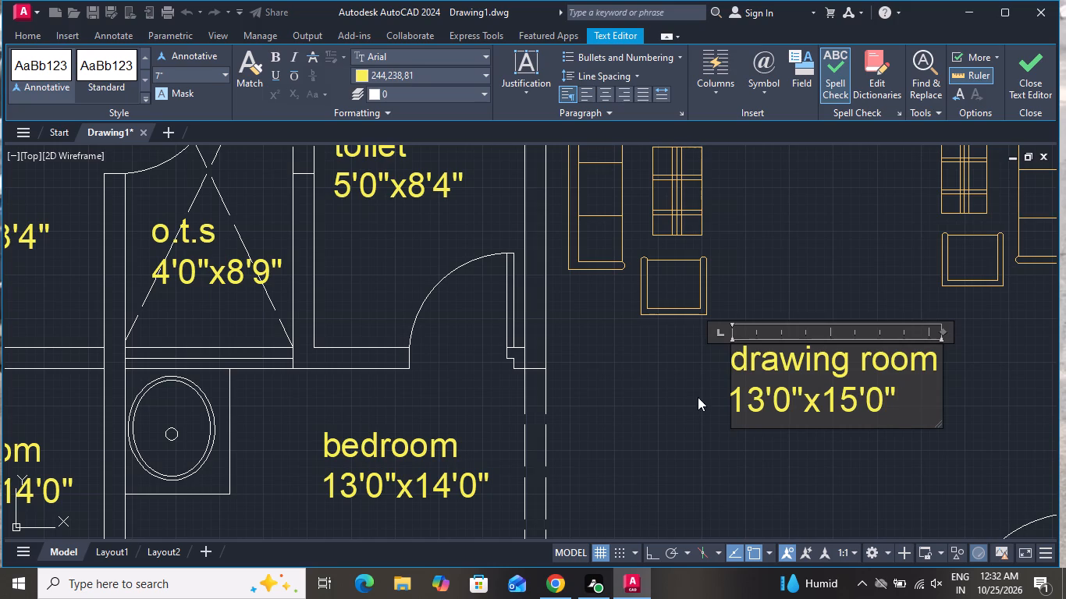
click(695, 397)
Replace the room name in the label of the washbasin area below the second toilet with "verandah".
scroll(692, 399, down, 2)
scroll(588, 414, up, 1)
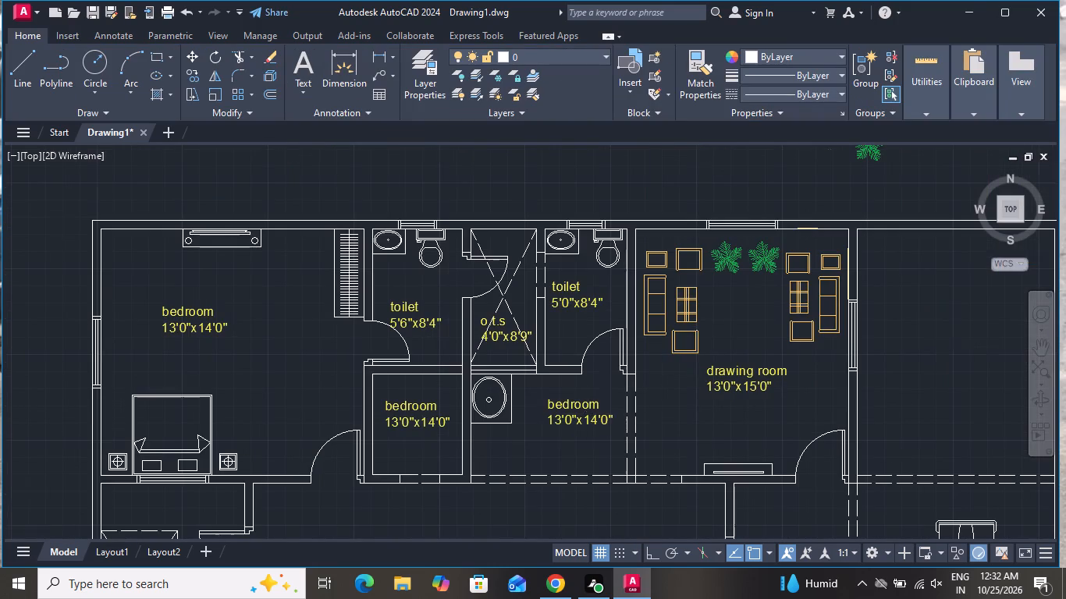
scroll(588, 414, up, 1)
double_click(611, 388)
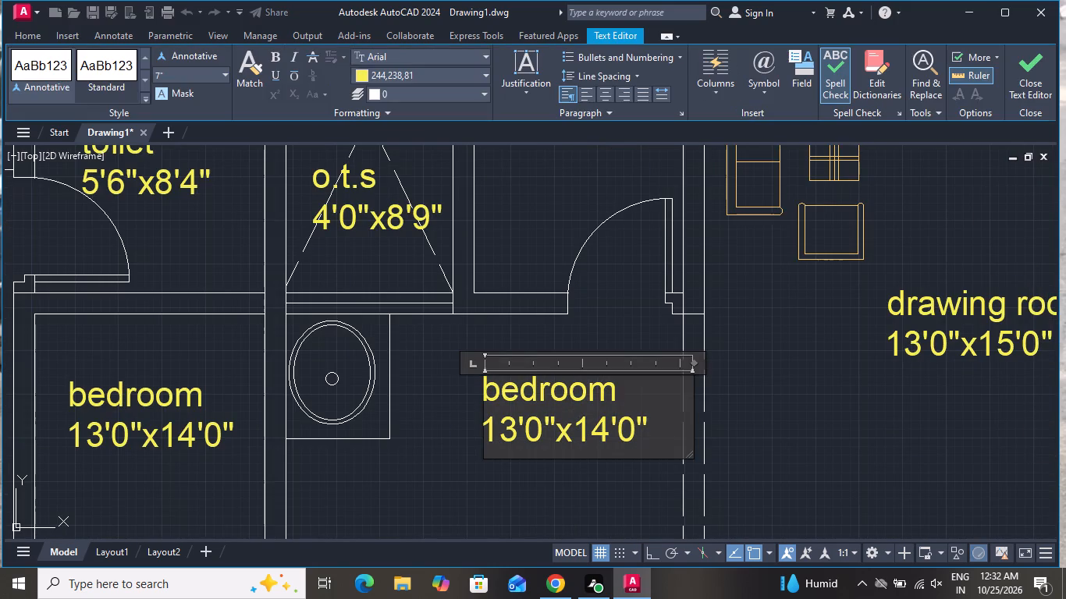
key(BackSpace)
key(BackSpace)
key(BackSpace)
key(BackSpace)
key(BackSpace)
key(BackSpace)
key(BackSpace)
key(BackSpace)
key(BackSpace)
key(BackSpace)
key(BackSpace)
key(BackSpace)
key(BackSpace)
key(BackSpace)
key(BackSpace)
key(BackSpace)
key(BackSpace)
key(BackSpace)
key(BackSpace)
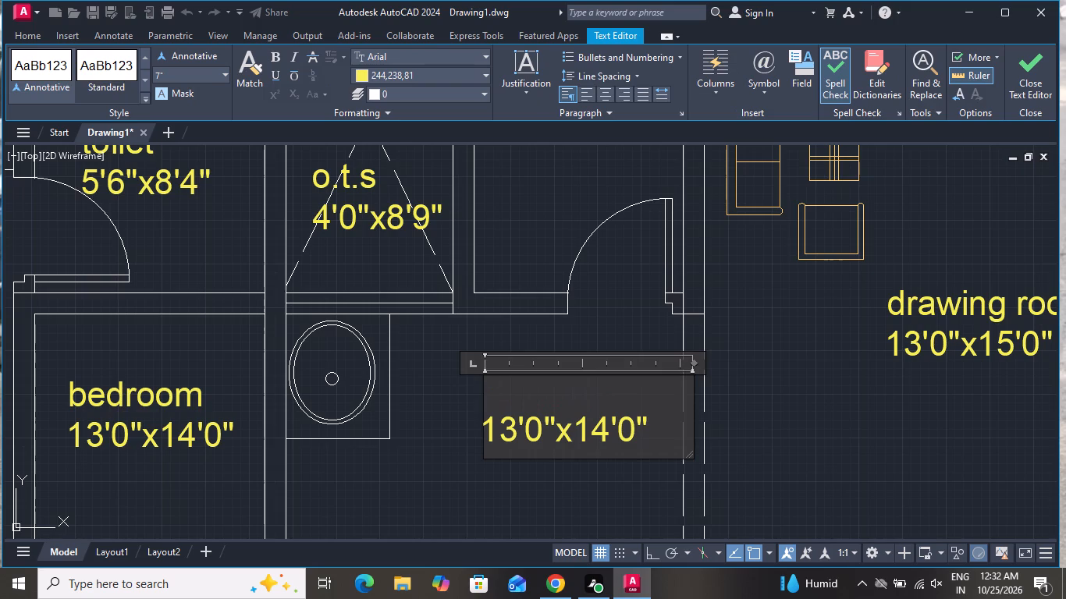
key(v)
text(er)
key(a)
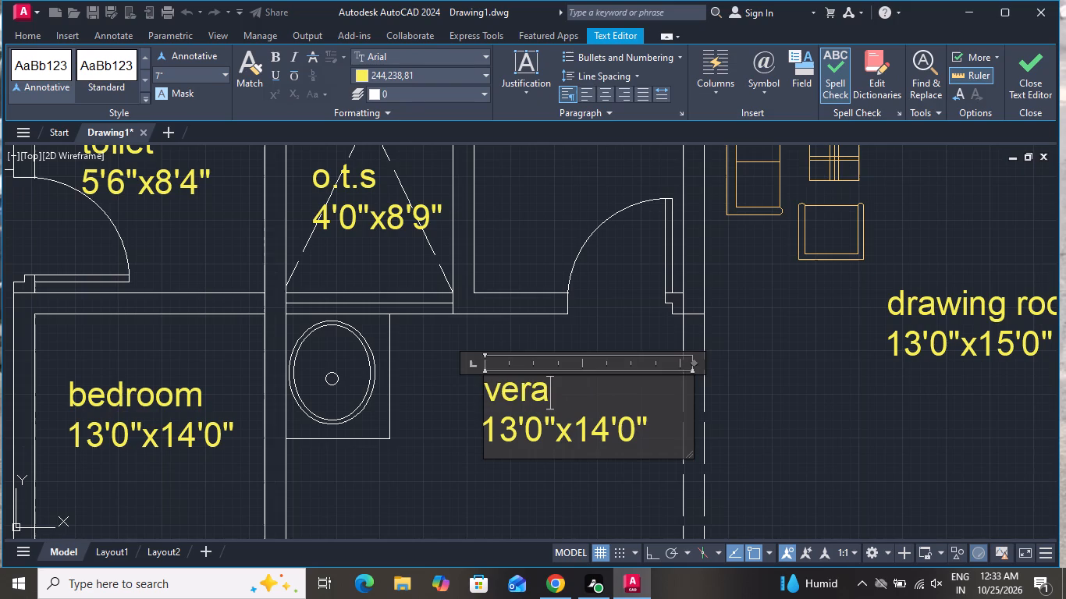
key(n)
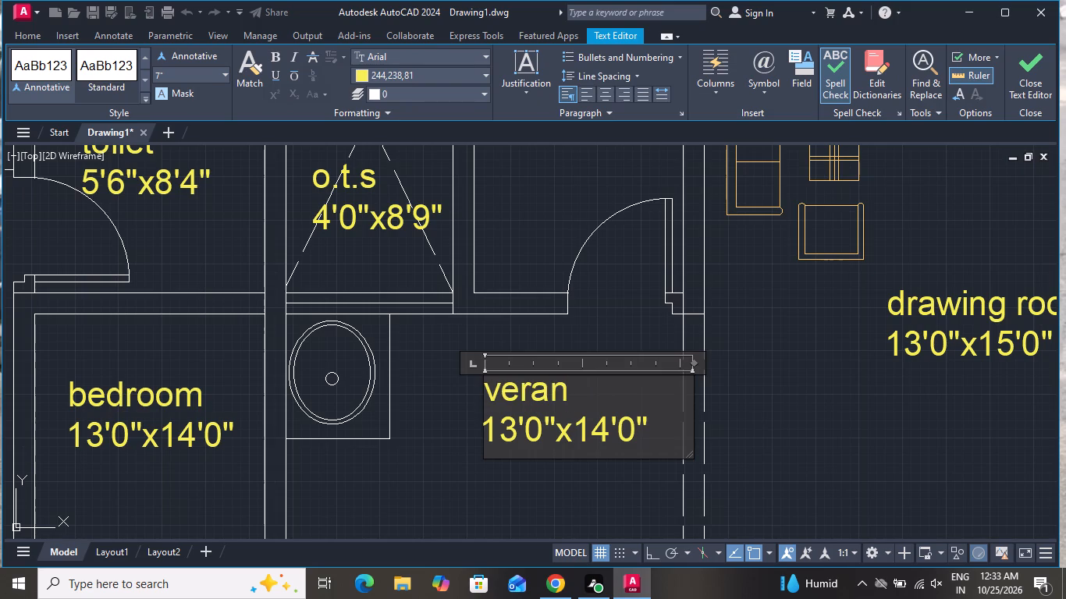
text(da)
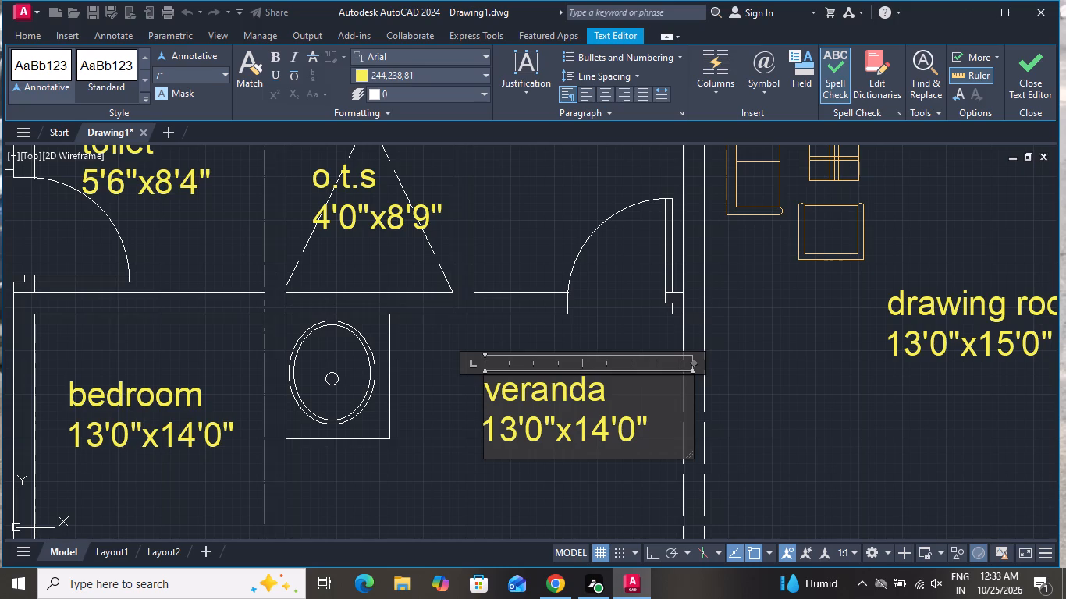
key(h)
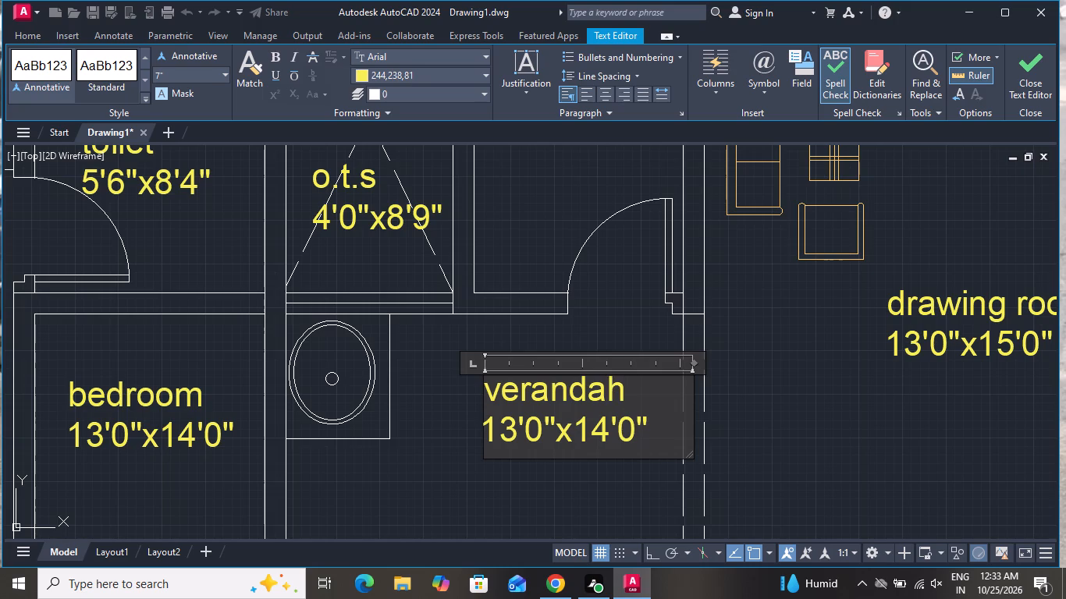
Change the size line of the verandah label to 9'9"x6'0".
click(675, 440)
key(BackSpace)
key(BackSpace)
key(BackSpace)
key(BackSpace)
key(BackSpace)
key(BackSpace)
key(BackSpace)
key(BackSpace)
key(BackSpace)
key(BackSpace)
key(BackSpace)
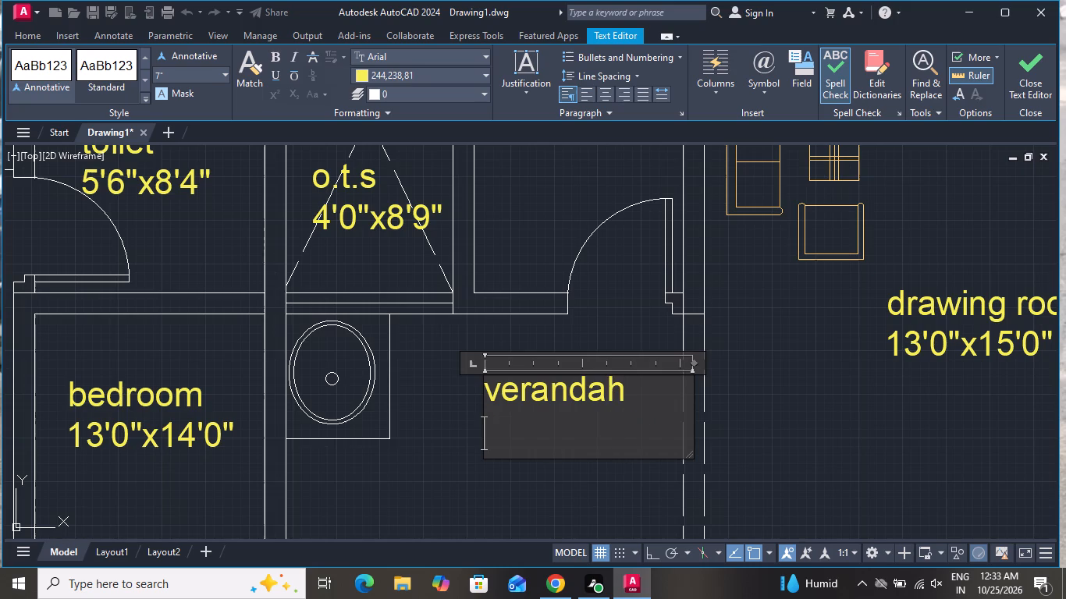
text(9'9)
key(shift+quotedbl)
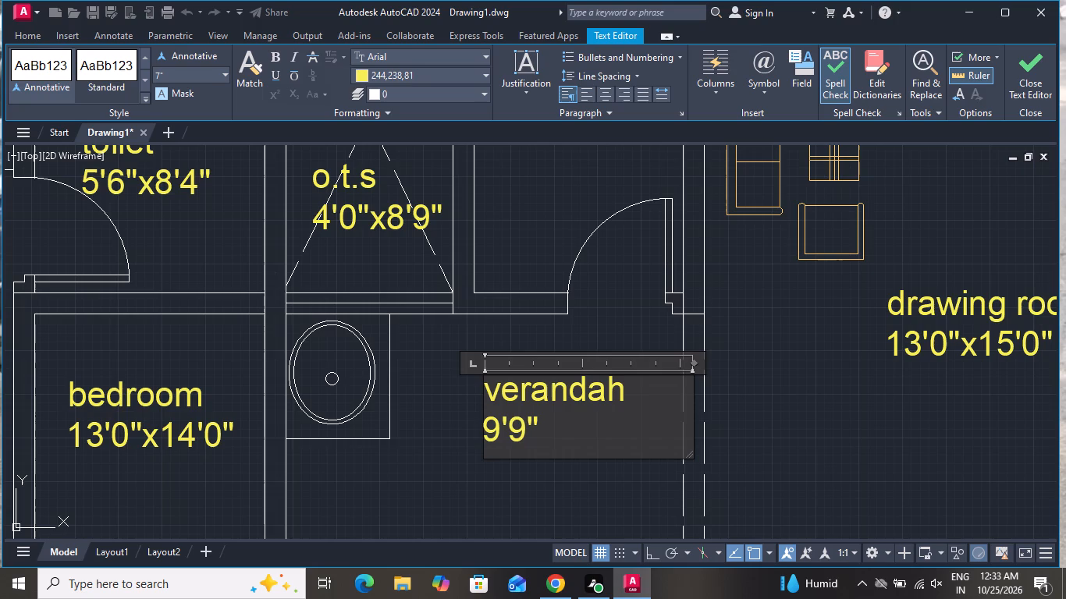
key(x)
text(6'0)
key(shift+quotedbl)
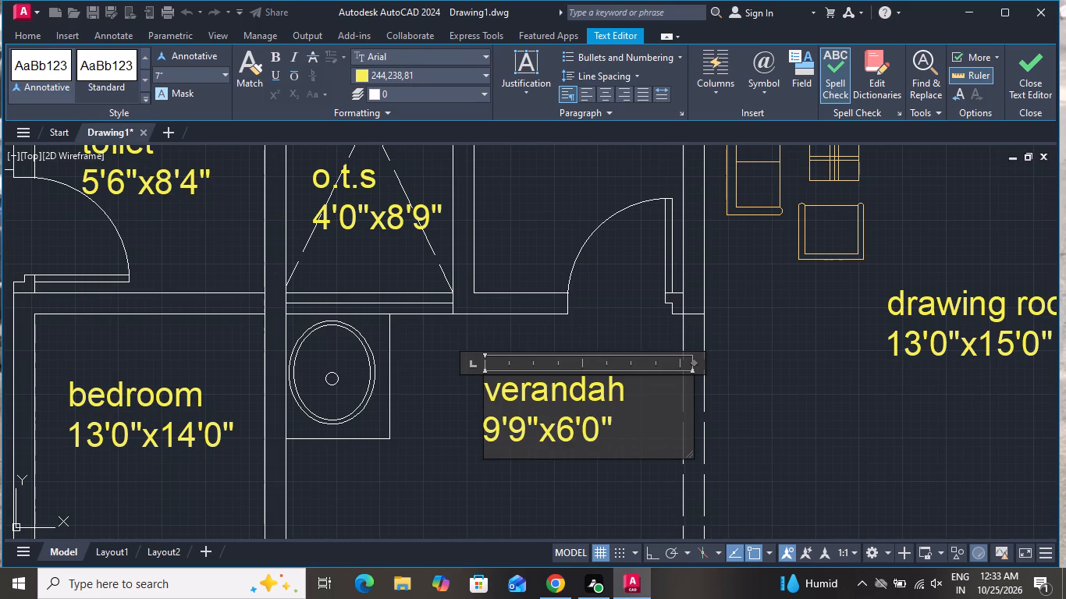
click(545, 441)
click(572, 216)
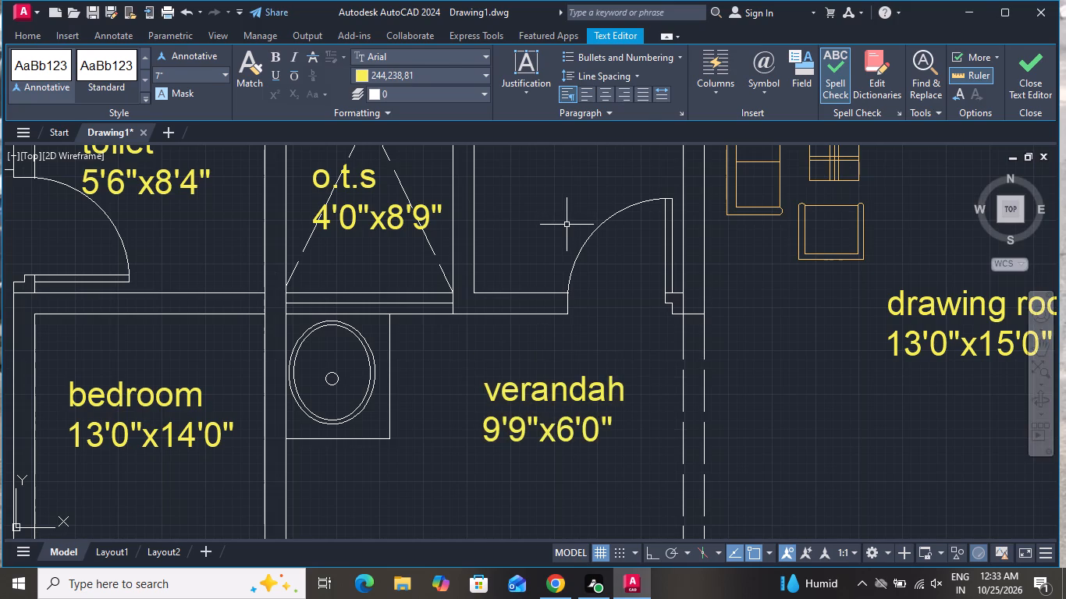
Move the verandah label slightly down and toward the washbasin within its area.
scroll(496, 277, down, 1)
click(520, 356)
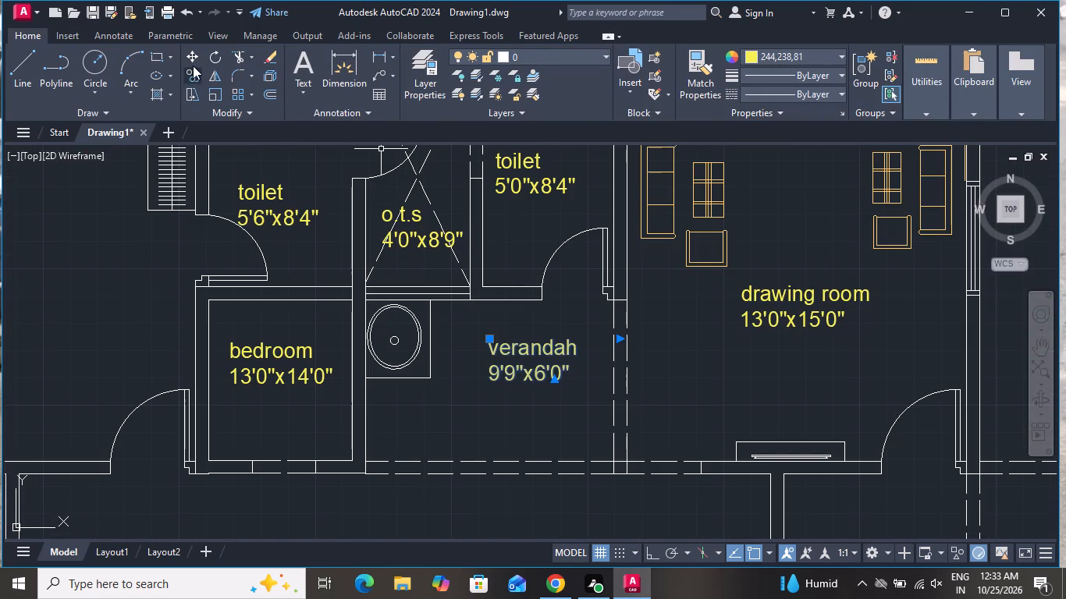
click(191, 61)
click(531, 356)
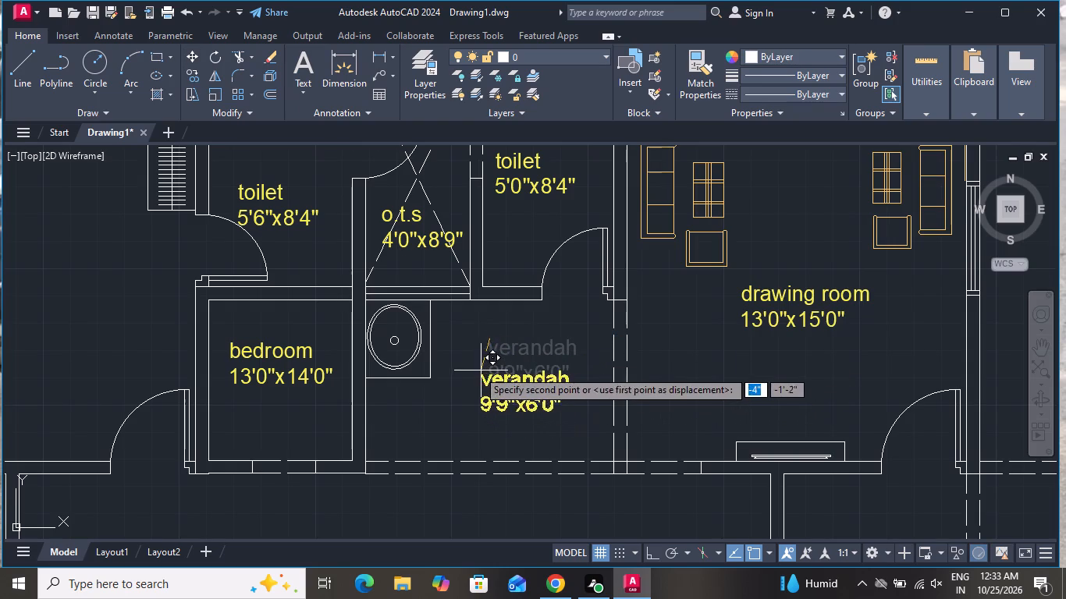
click(473, 363)
Replace the room name in the label of the small room beside the washbasin with "puja".
scroll(333, 371, up, 2)
click(324, 371)
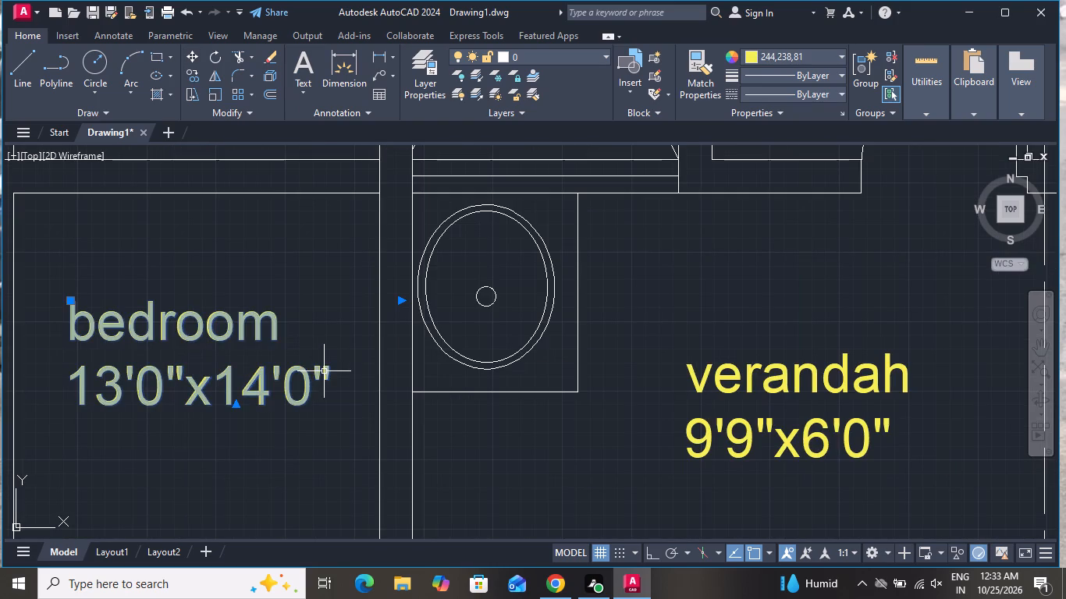
double_click(271, 331)
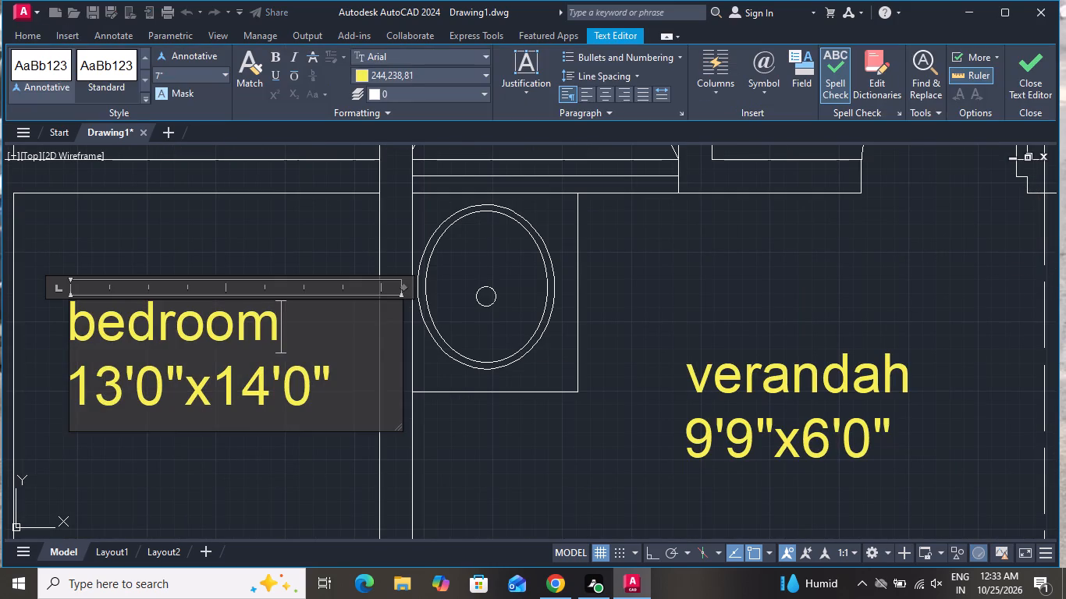
key(BackSpace)
key(BackSpace)
key(BackSpace)
key(BackSpace)
key(BackSpace)
key(BackSpace)
key(BackSpace)
key(BackSpace)
key(BackSpace)
key(BackSpace)
key(BackSpace)
key(BackSpace)
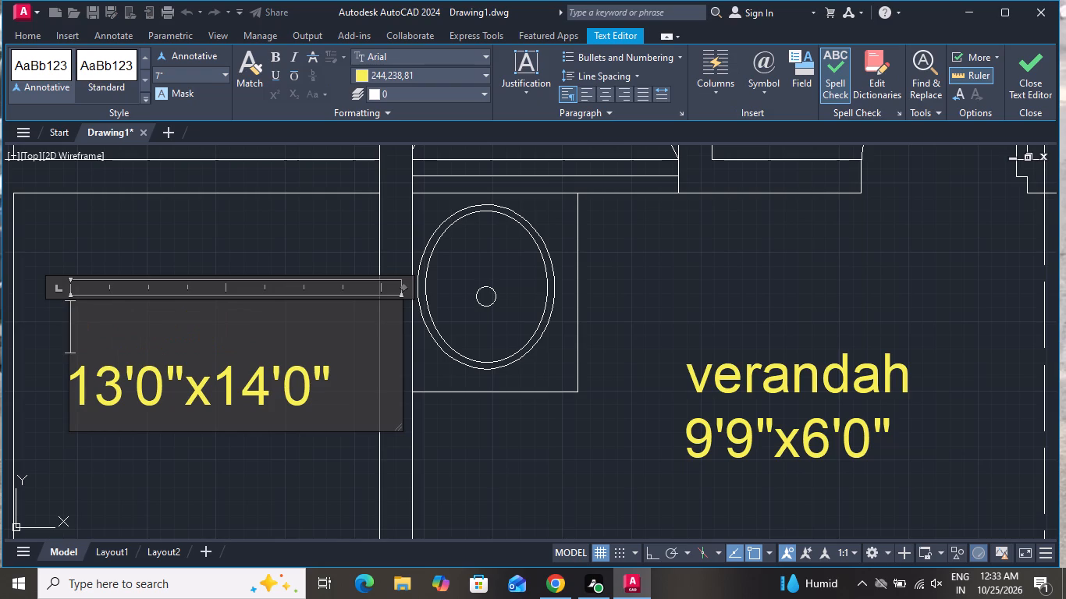
text(puja)
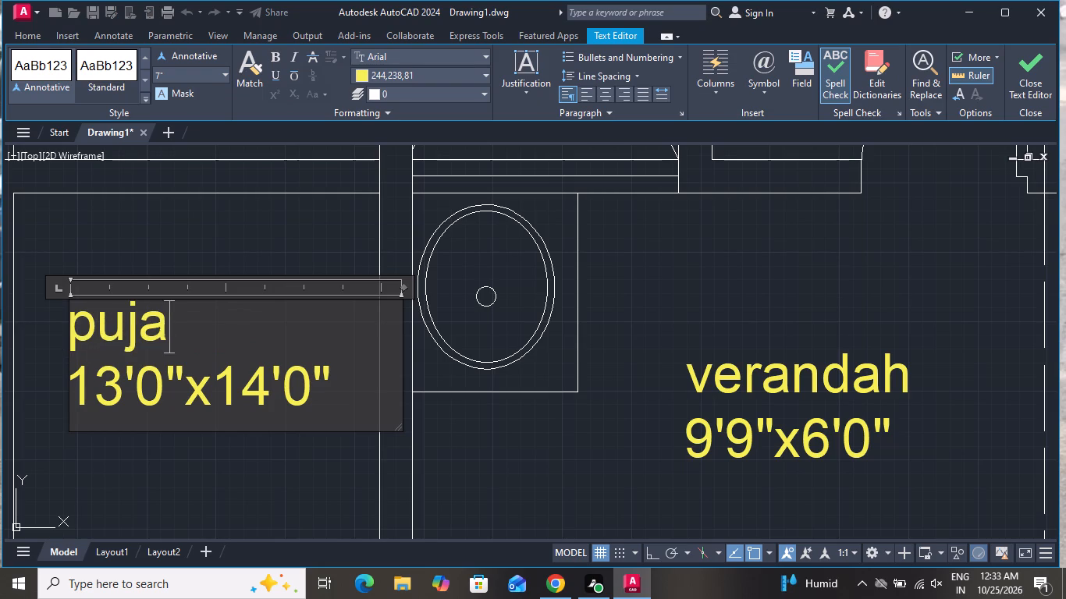
Change the size line of the puja label to 6'3"x5'3".
click(350, 392)
key(BackSpace)
key(BackSpace)
key(BackSpace)
key(BackSpace)
key(BackSpace)
key(BackSpace)
key(BackSpace)
key(BackSpace)
key(BackSpace)
key(BackSpace)
key(BackSpace)
key(BackSpace)
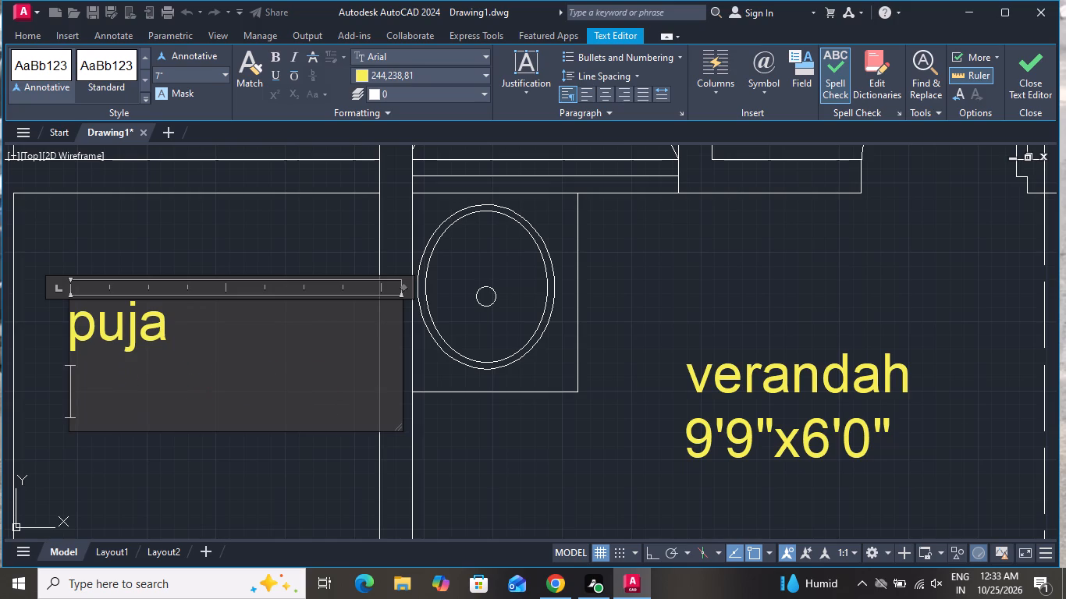
key(Return)
text(6')
key(3)
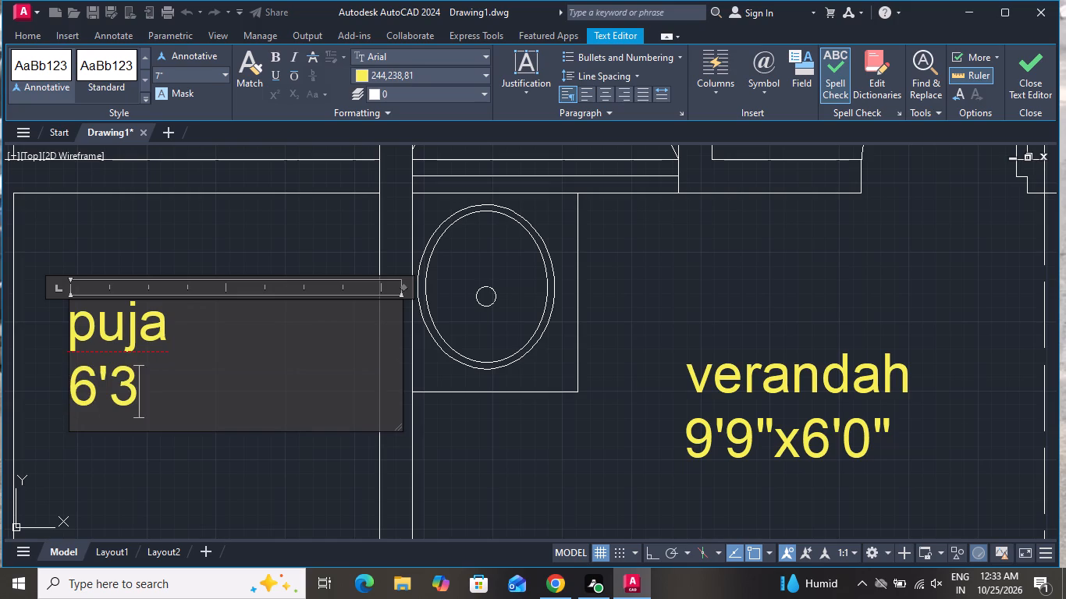
text("x)
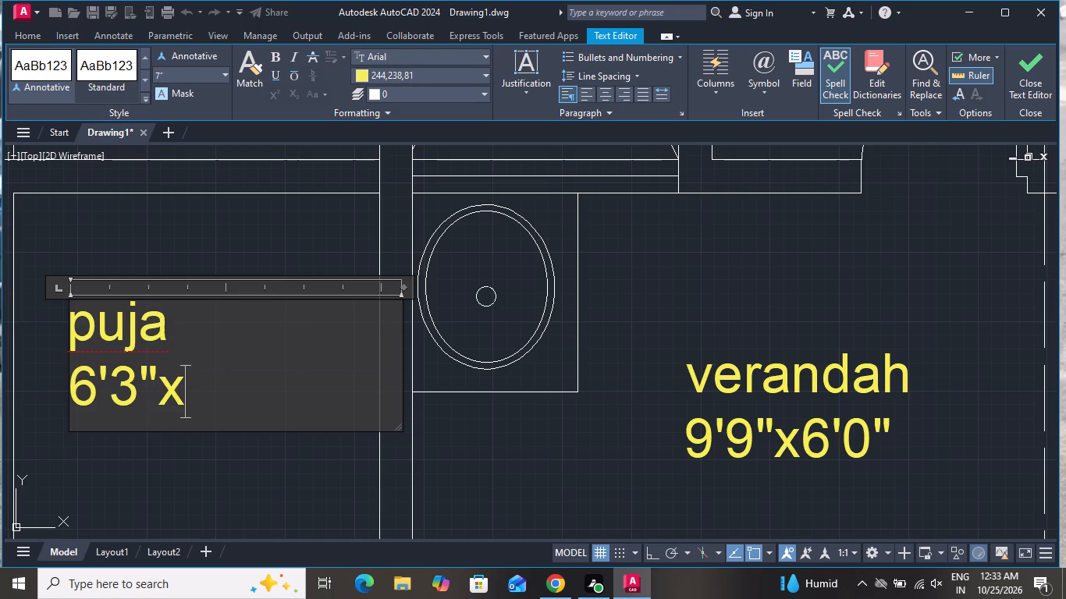
text(5'3)
key(shift+quotedbl)
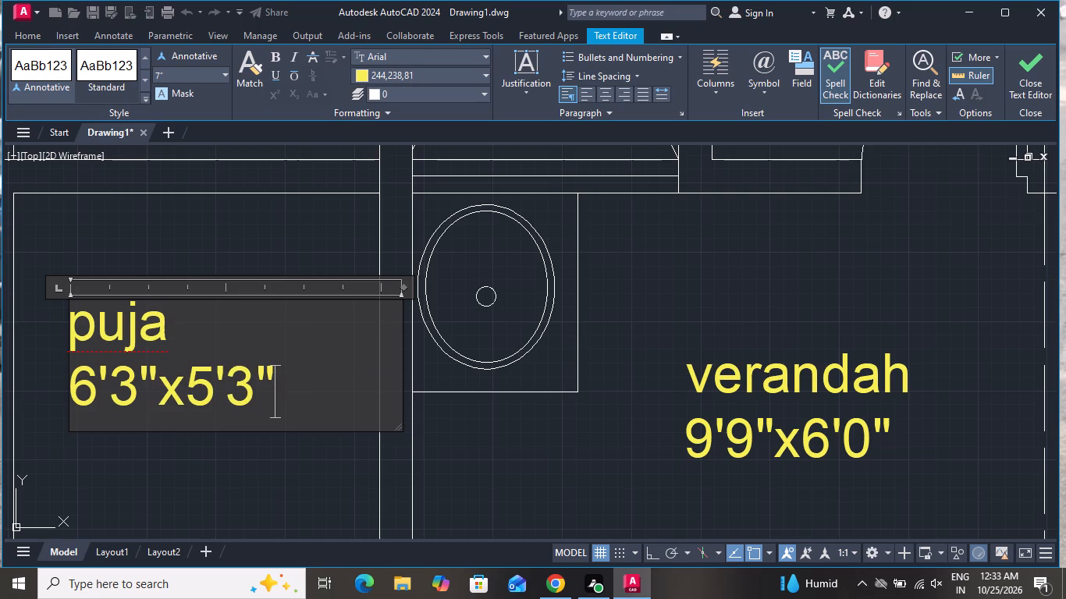
click(517, 471)
Replace the room name in the label over the dashed crossed rectangle below the first bedroom with "back yard".
scroll(528, 412, down, 1)
scroll(694, 399, down, 1)
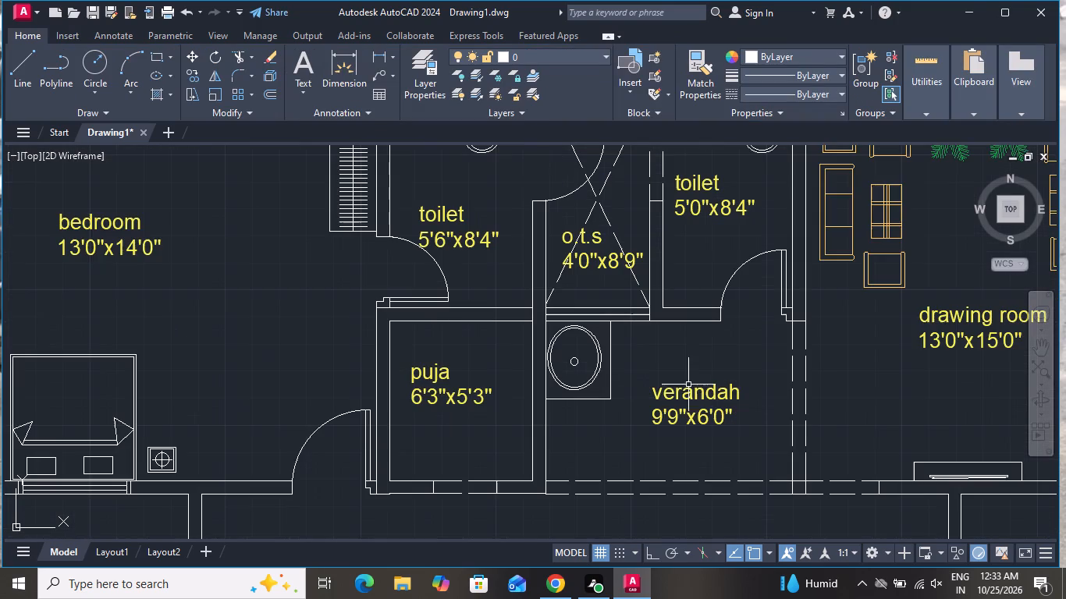
scroll(688, 302, down, 2)
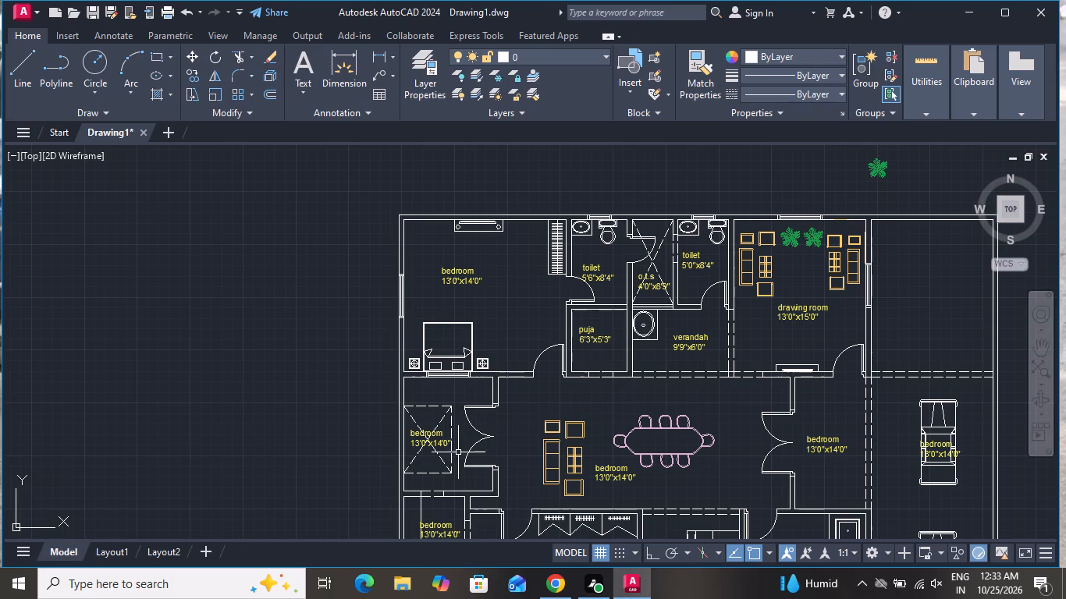
scroll(439, 481, up, 1)
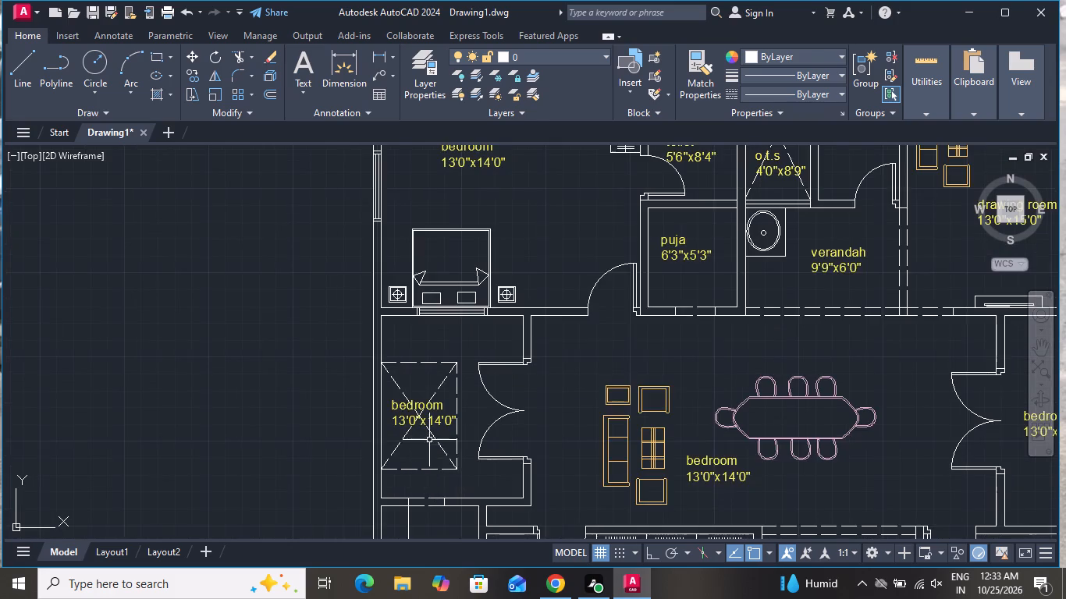
scroll(435, 437, up, 2)
double_click(445, 353)
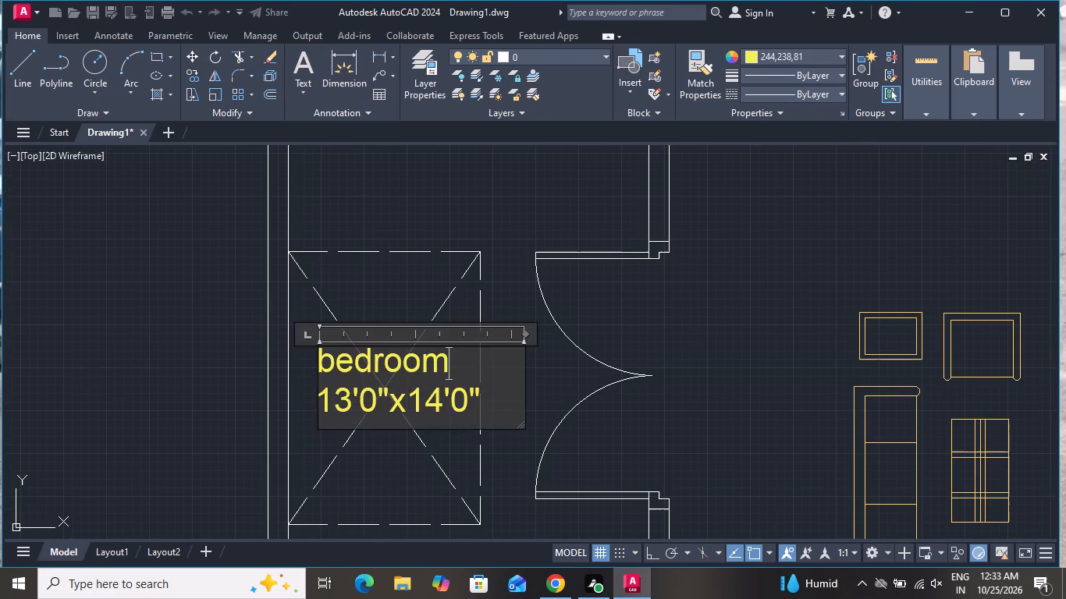
key(BackSpace)
key(BackSpace)
key(BackSpace)
key(BackSpace)
key(BackSpace)
key(BackSpace)
key(BackSpace)
key(BackSpace)
key(BackSpace)
key(BackSpace)
key(BackSpace)
key(BackSpace)
key(BackSpace)
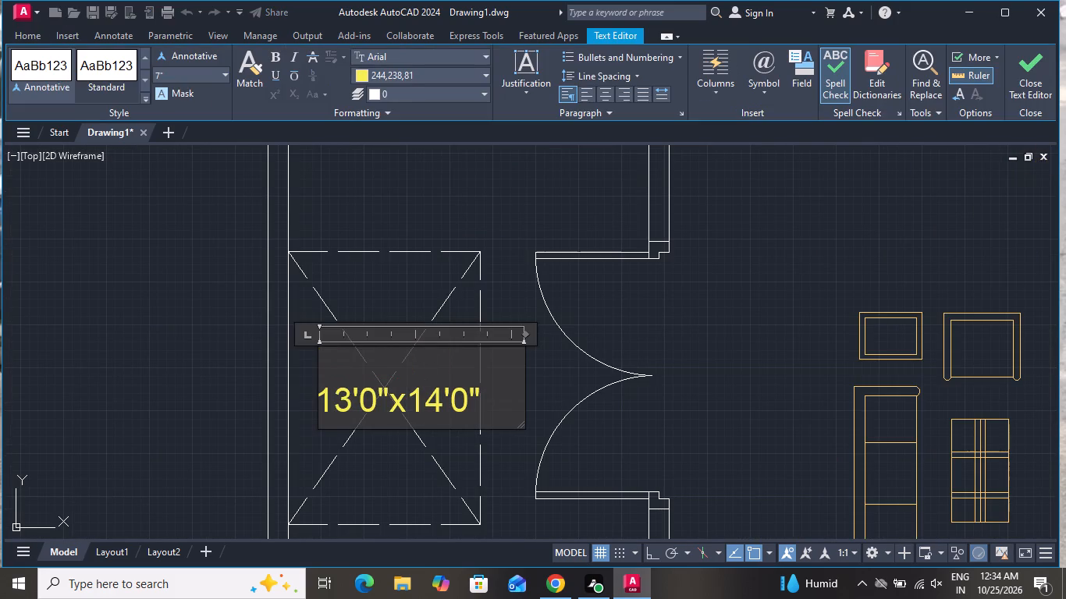
text(bac)
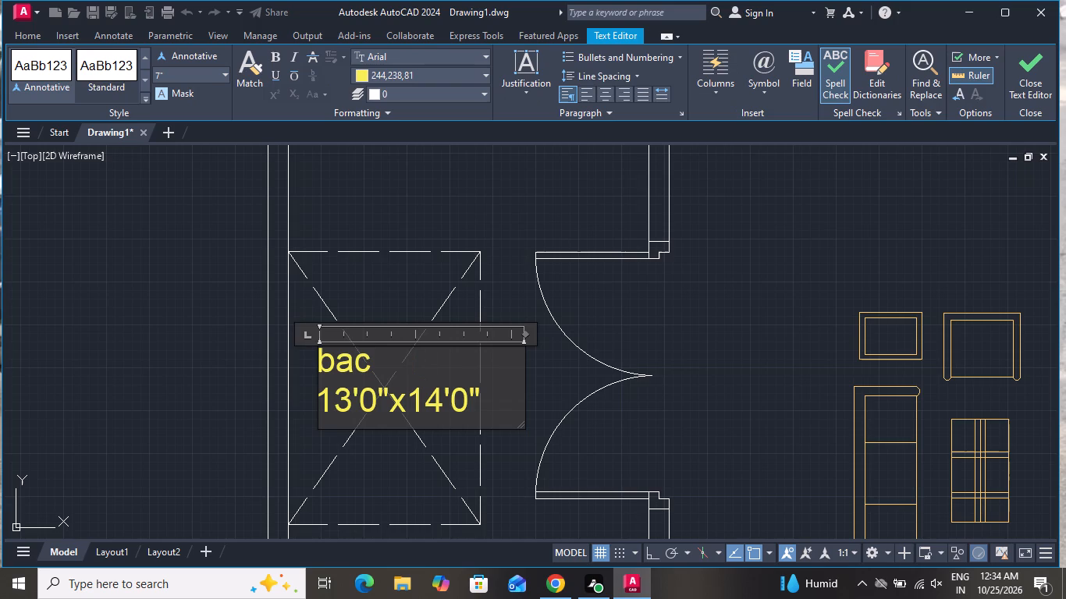
key(k)
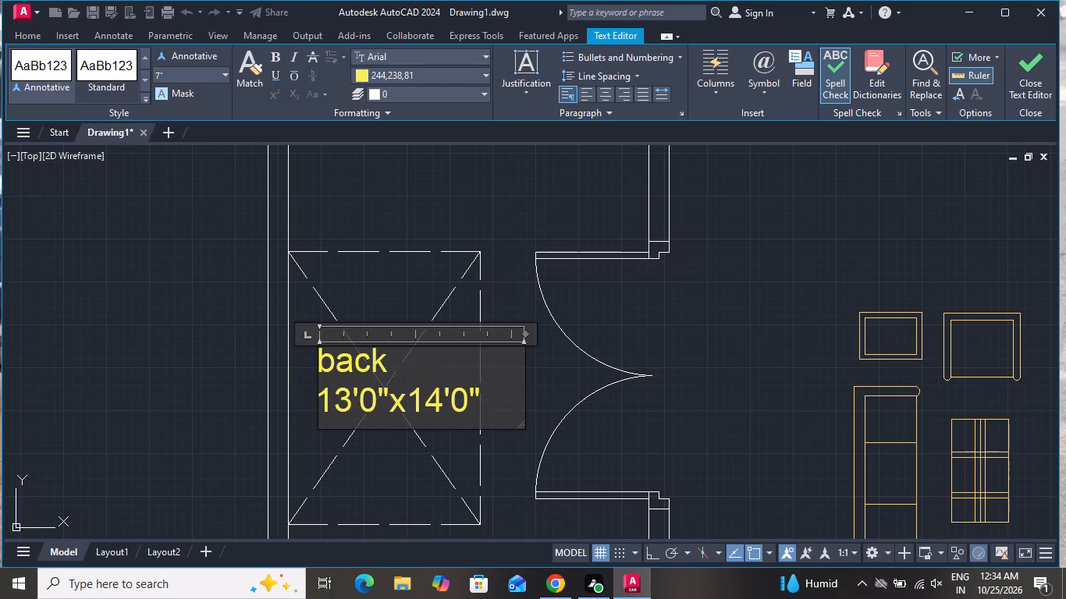
key(space)
text(yard)
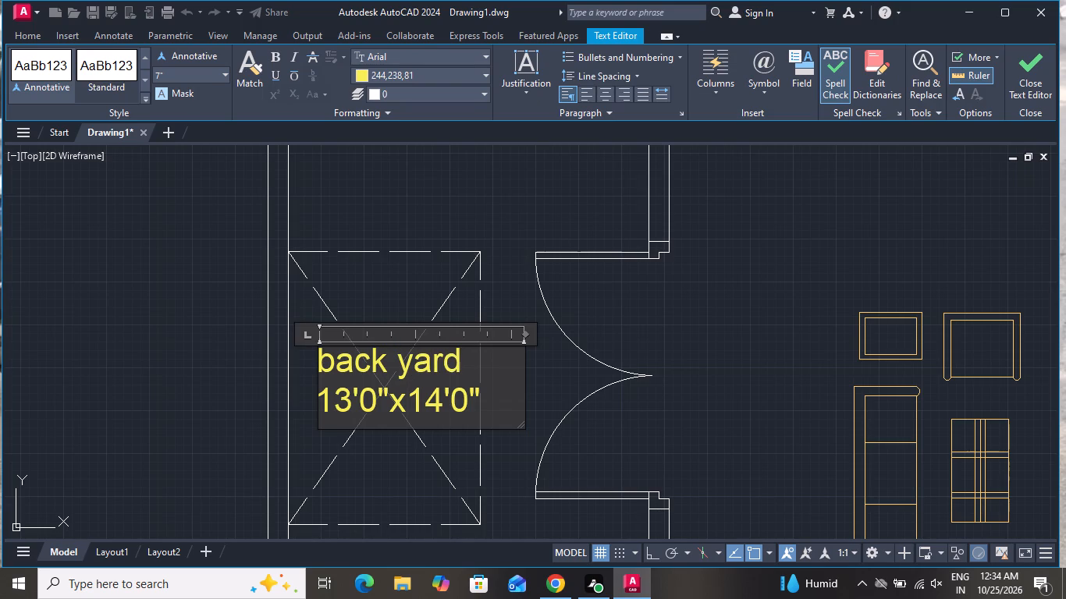
Change the size line of the back yard label to 8'9"x11'3".
click(492, 395)
key(BackSpace)
key(BackSpace)
key(BackSpace)
key(BackSpace)
key(BackSpace)
key(BackSpace)
key(BackSpace)
key(BackSpace)
key(BackSpace)
key(BackSpace)
key(BackSpace)
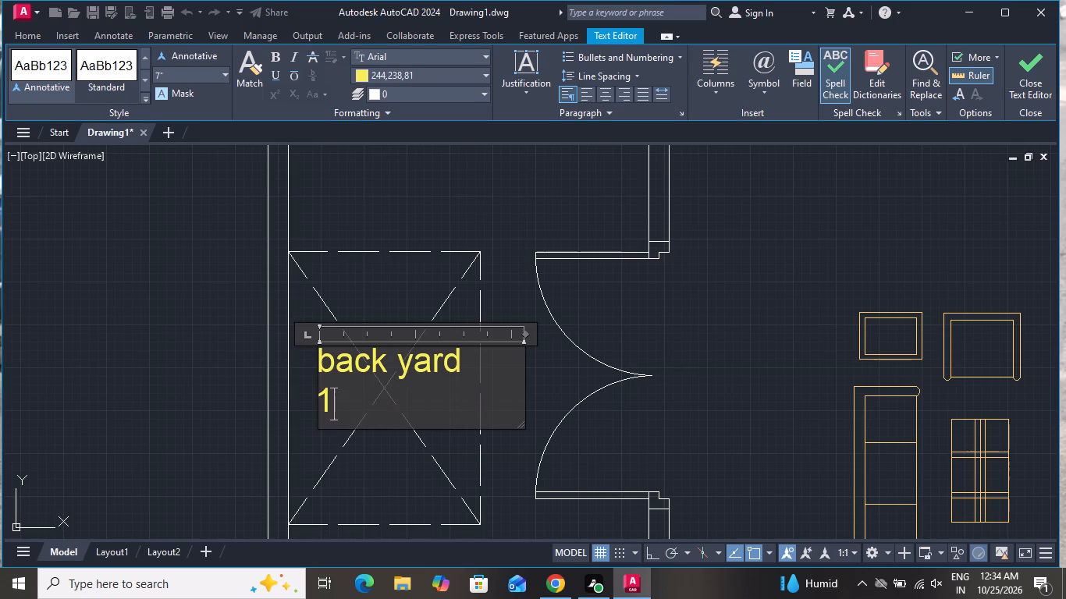
text(8'9")
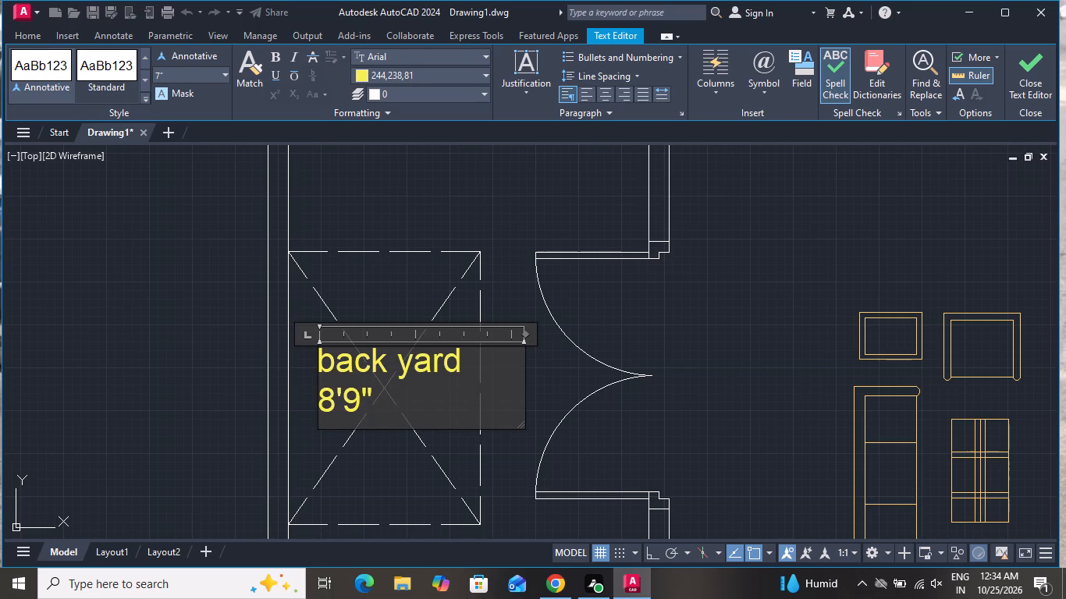
key(x)
text(11)
key(apostrophe)
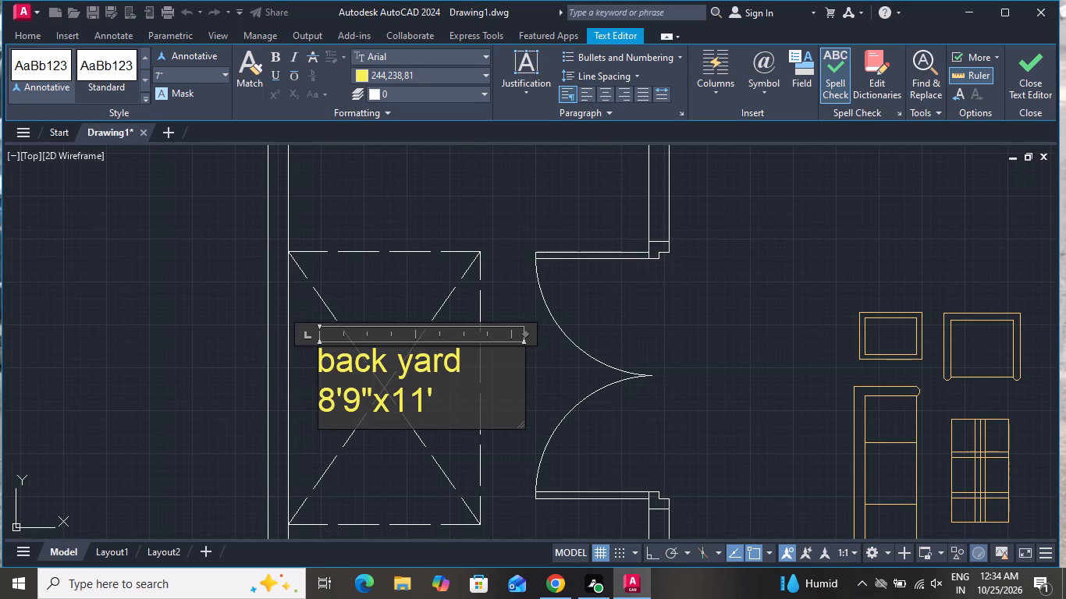
key(4)
key(BackSpace)
key(3)
key(shift+quotedbl)
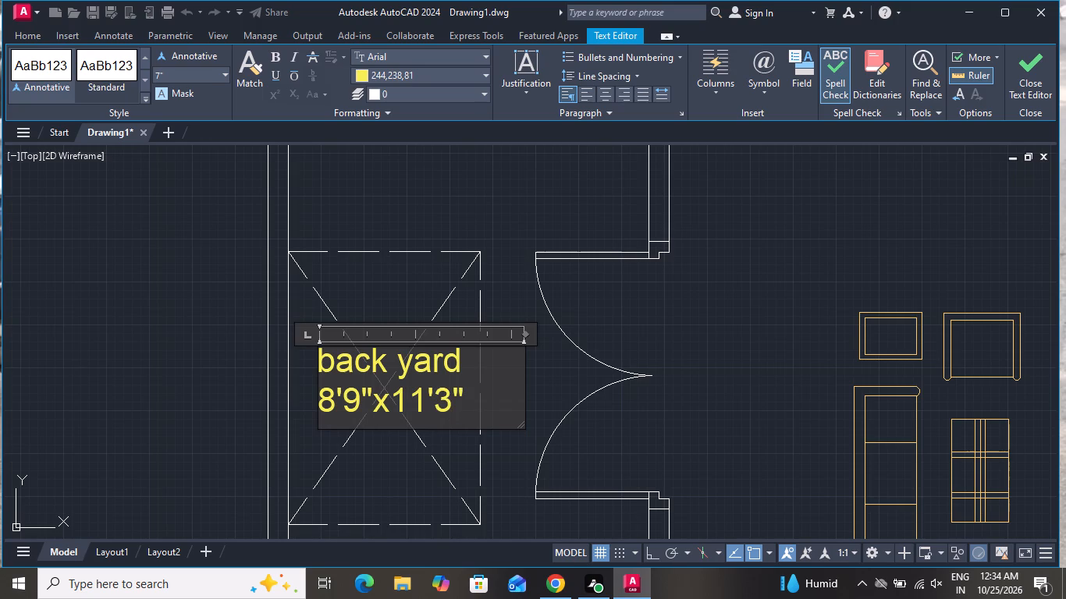
click(551, 399)
Replace the room name in the label between the sofa set and the dining table with "dining /lobby".
scroll(554, 401, down, 2)
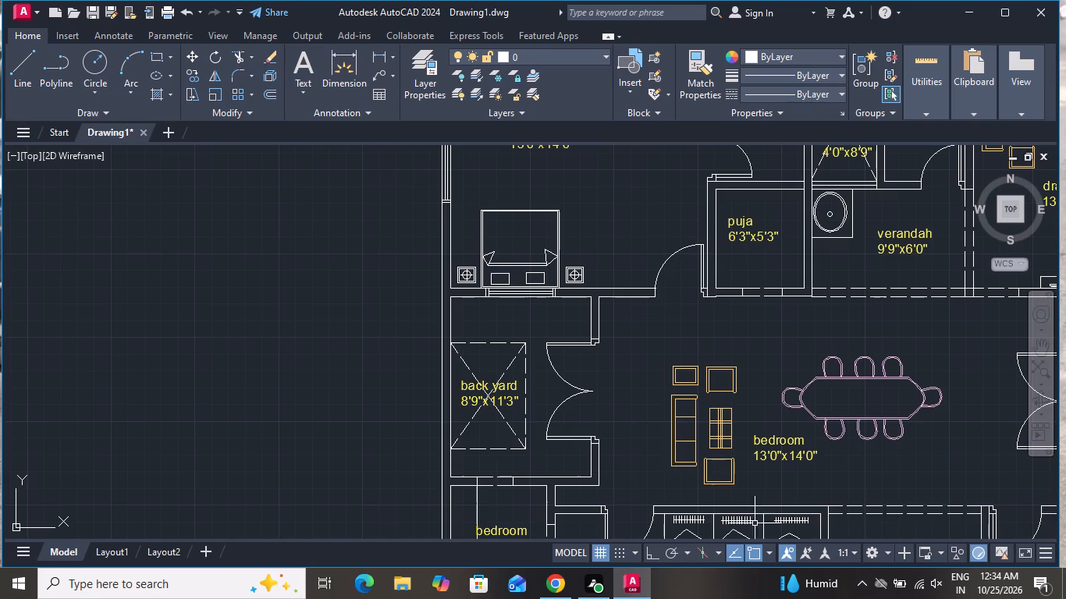
scroll(820, 449, up, 2)
double_click(776, 427)
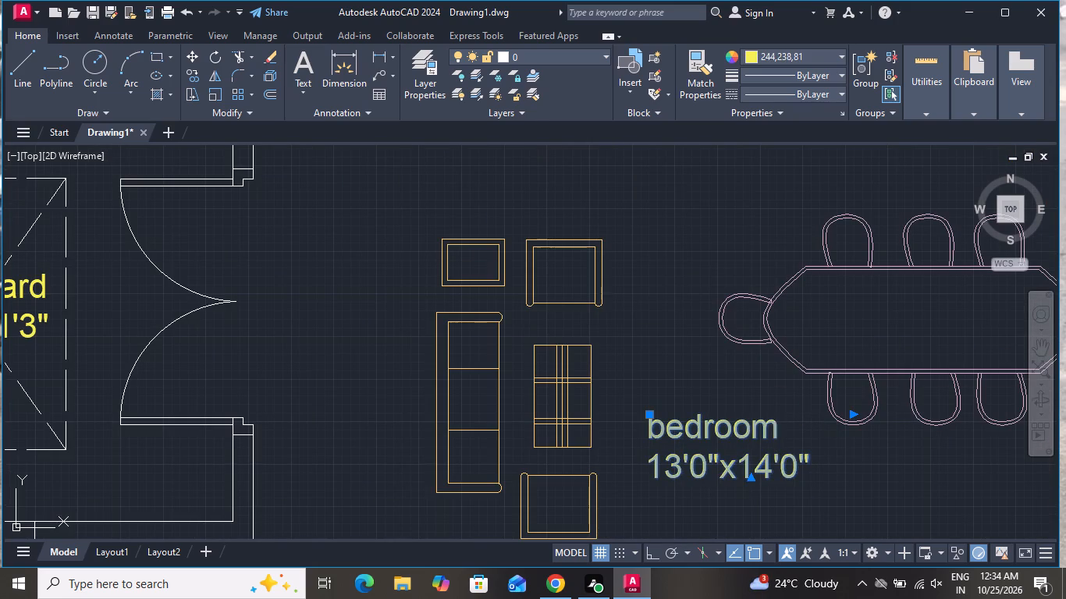
key(BackSpace)
key(BackSpace)
key(BackSpace)
key(BackSpace)
key(BackSpace)
key(BackSpace)
key(BackSpace)
key(BackSpace)
key(BackSpace)
key(BackSpace)
key(BackSpace)
key(BackSpace)
key(BackSpace)
key(BackSpace)
key(BackSpace)
key(BackSpace)
key(BackSpace)
key(BackSpace)
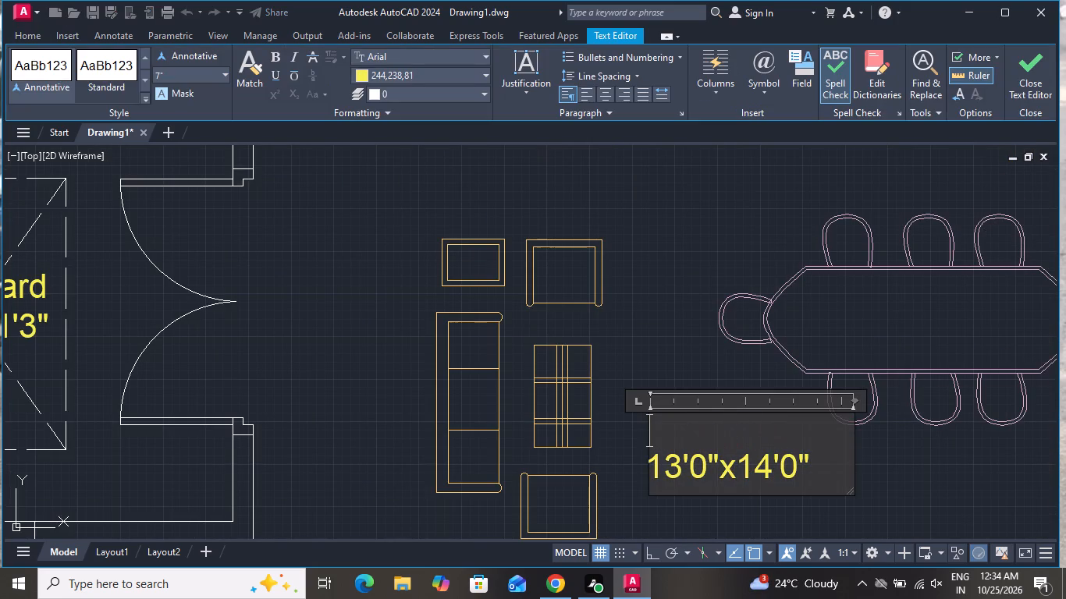
text(dining)
key(space)
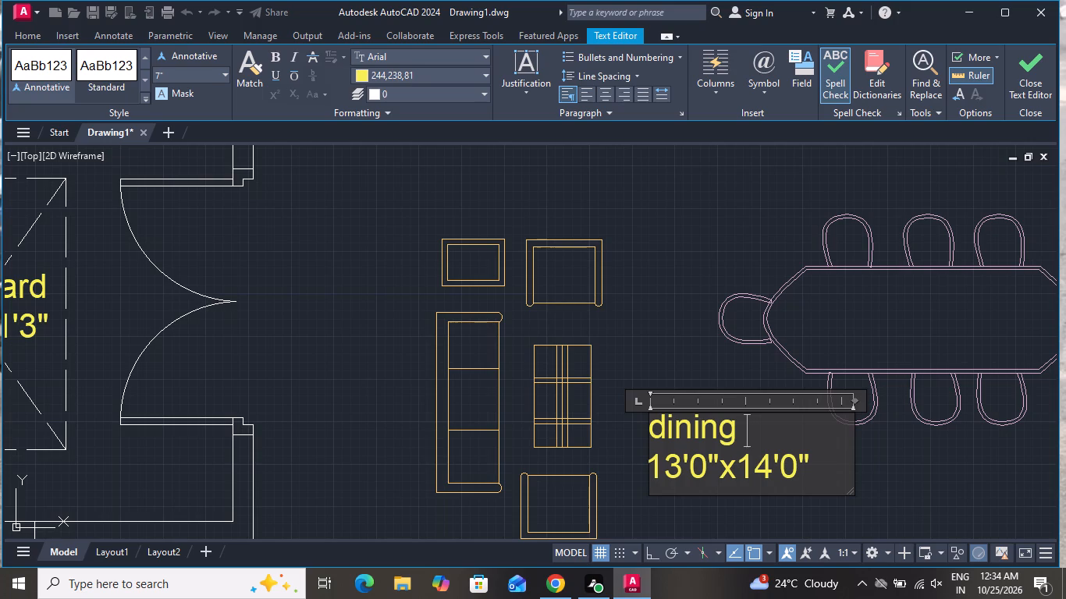
key(slash)
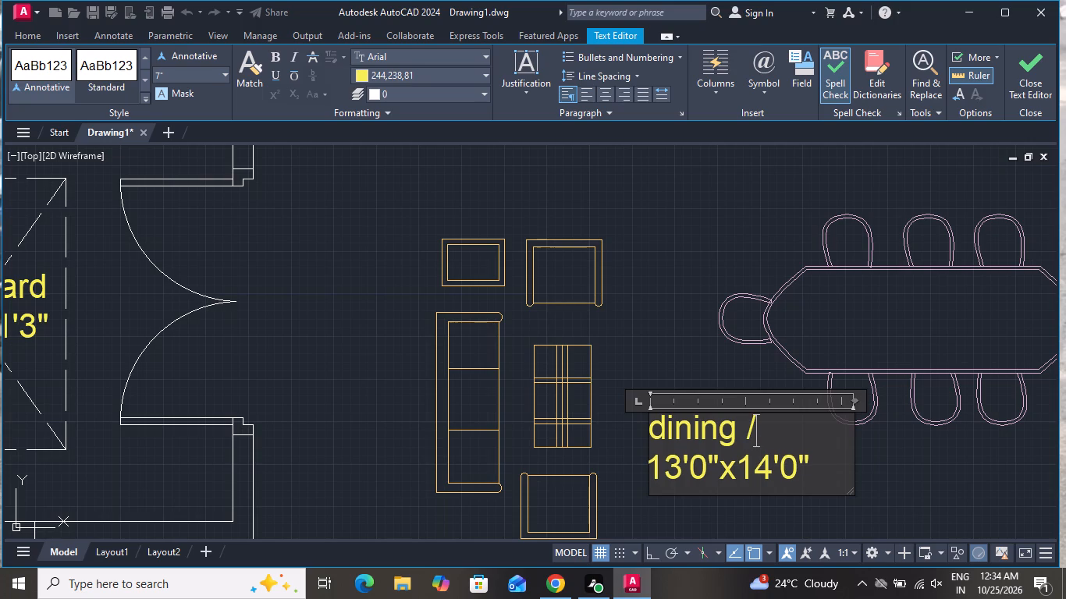
text(lobby)
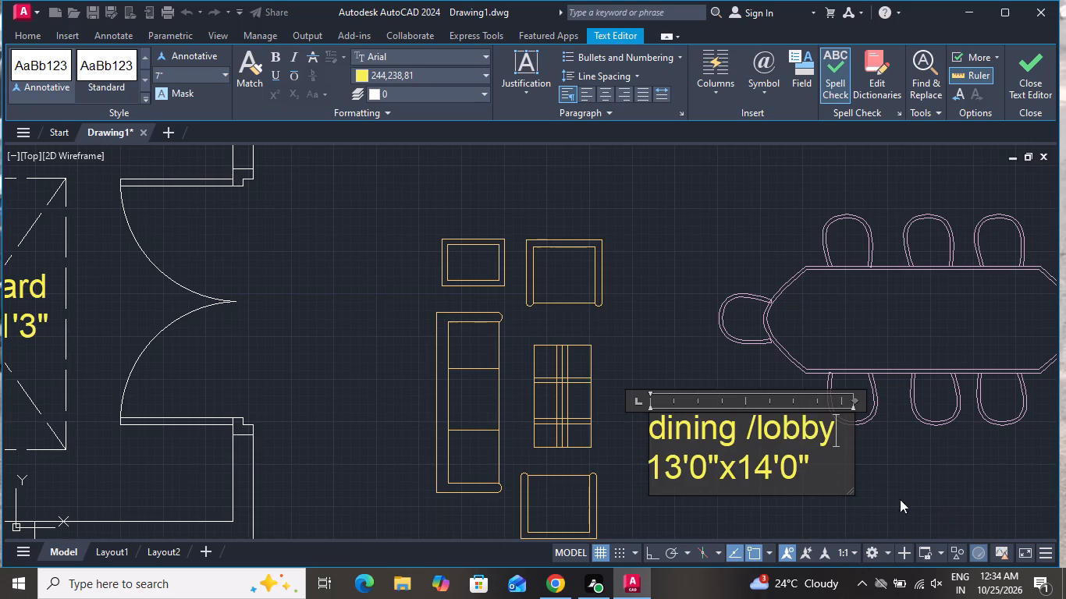
Change the size line of the dining /lobby label to 29'9"x13'0".
click(813, 463)
key(BackSpace)
key(BackSpace)
key(BackSpace)
key(BackSpace)
key(BackSpace)
key(BackSpace)
key(BackSpace)
key(BackSpace)
key(BackSpace)
key(BackSpace)
key(BackSpace)
key(BackSpace)
key(BackSpace)
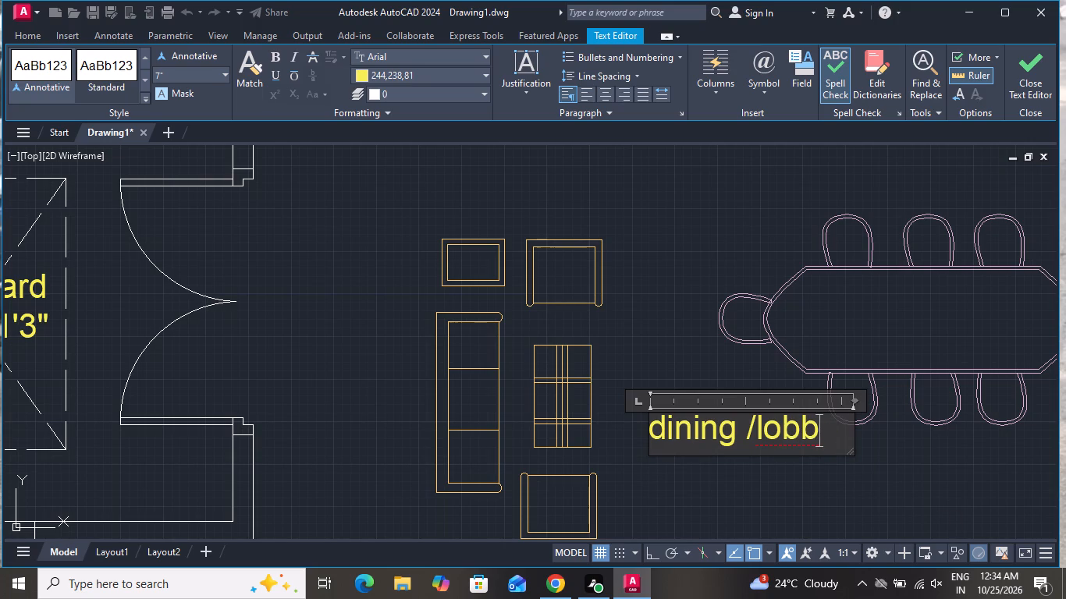
key(y)
key(Return)
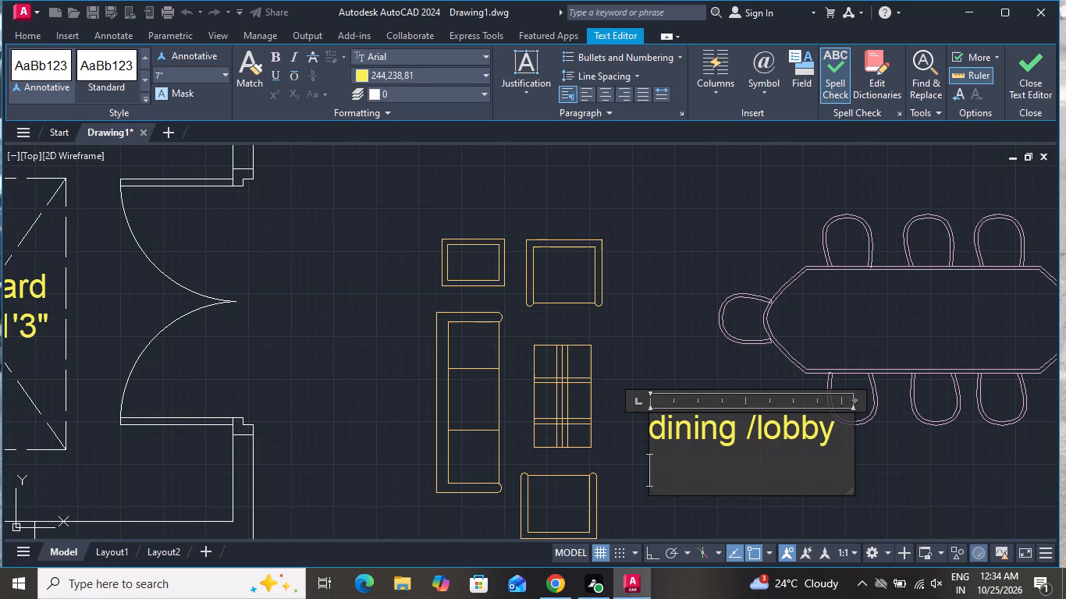
text(29')
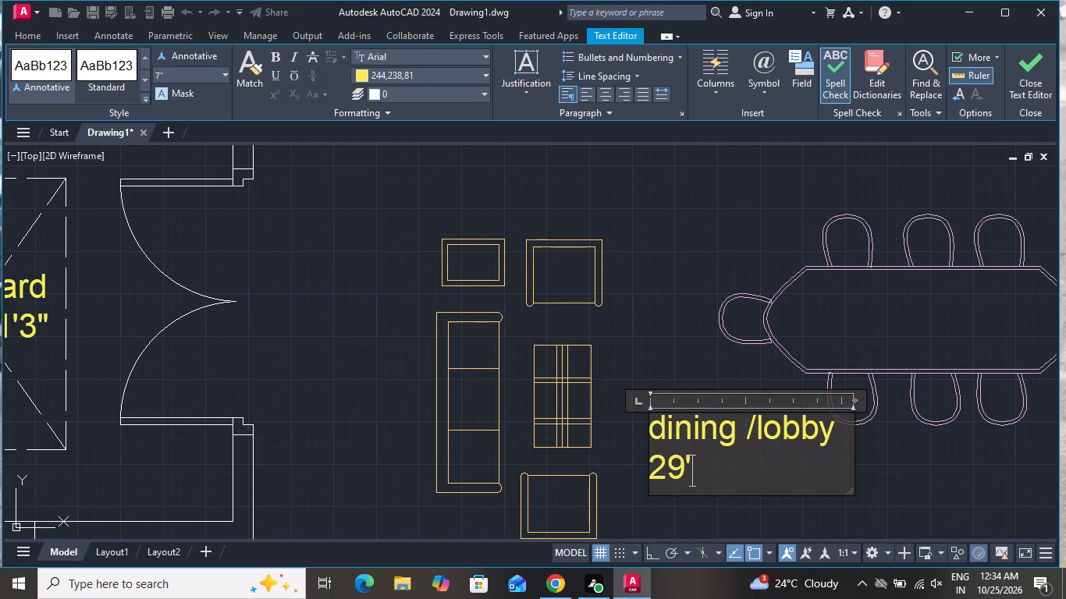
key(9)
key(shift+quotedbl)
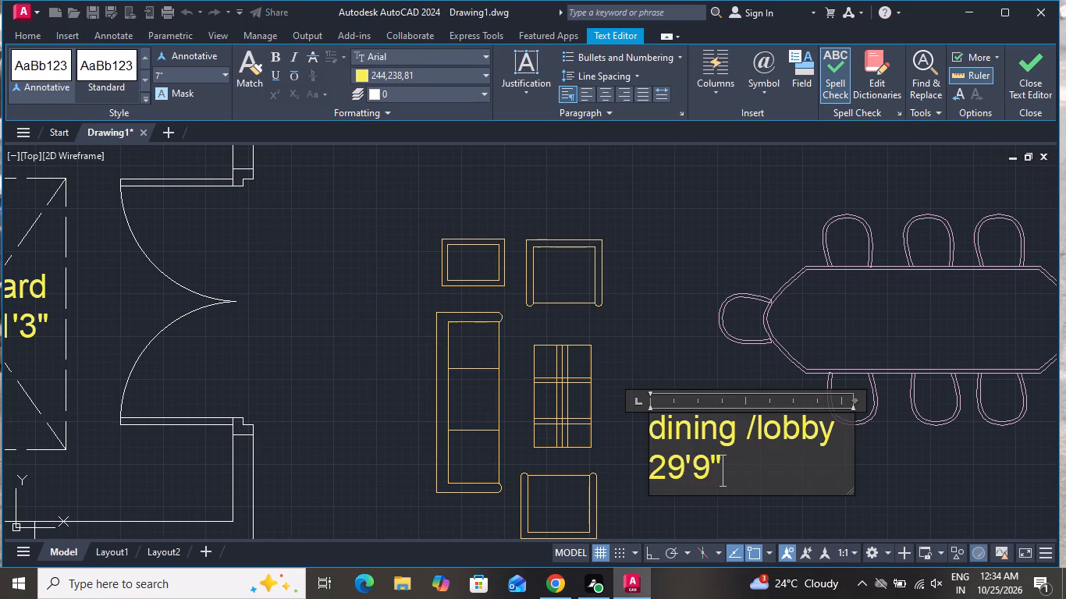
key(x)
text(13)
text('0)
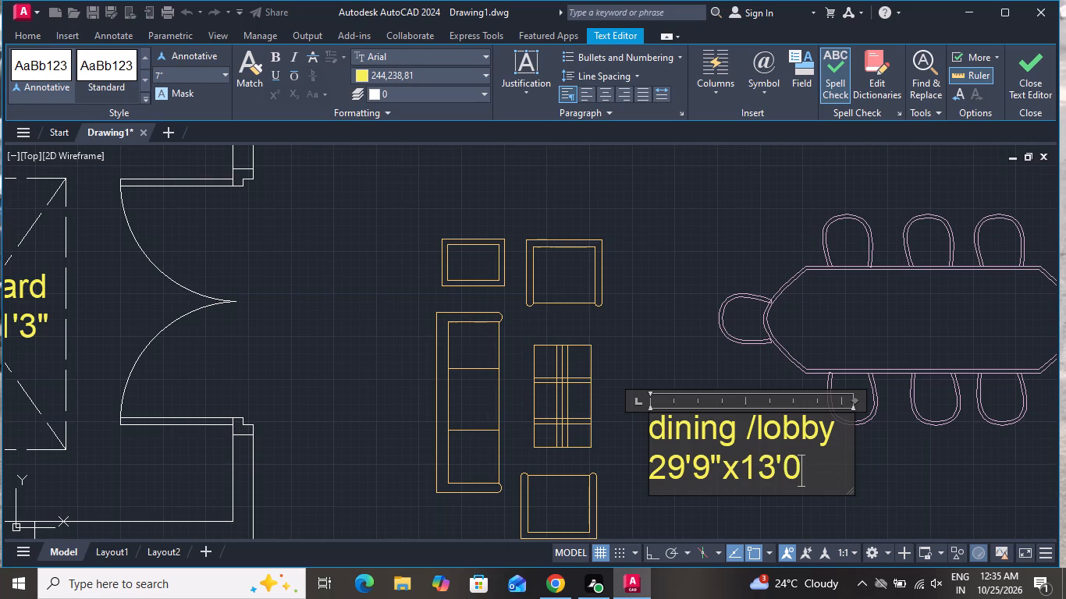
key(shift+quotedbl)
click(694, 275)
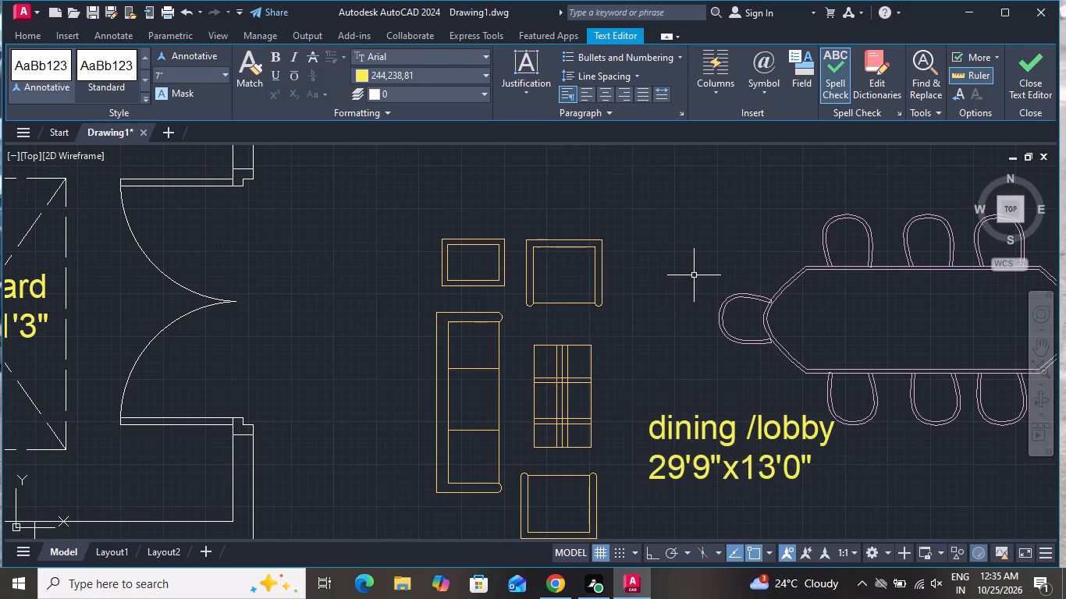
Replace the room name in the label of the space beyond the dining area's double door, beside the parking, with "verandah".
scroll(694, 275, down, 4)
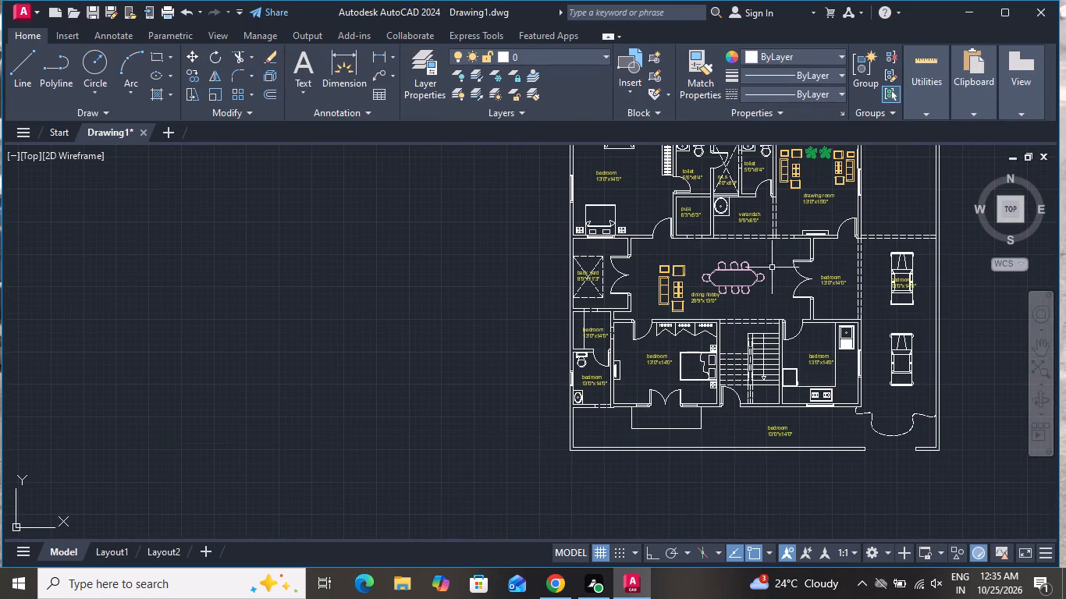
scroll(847, 278, up, 1)
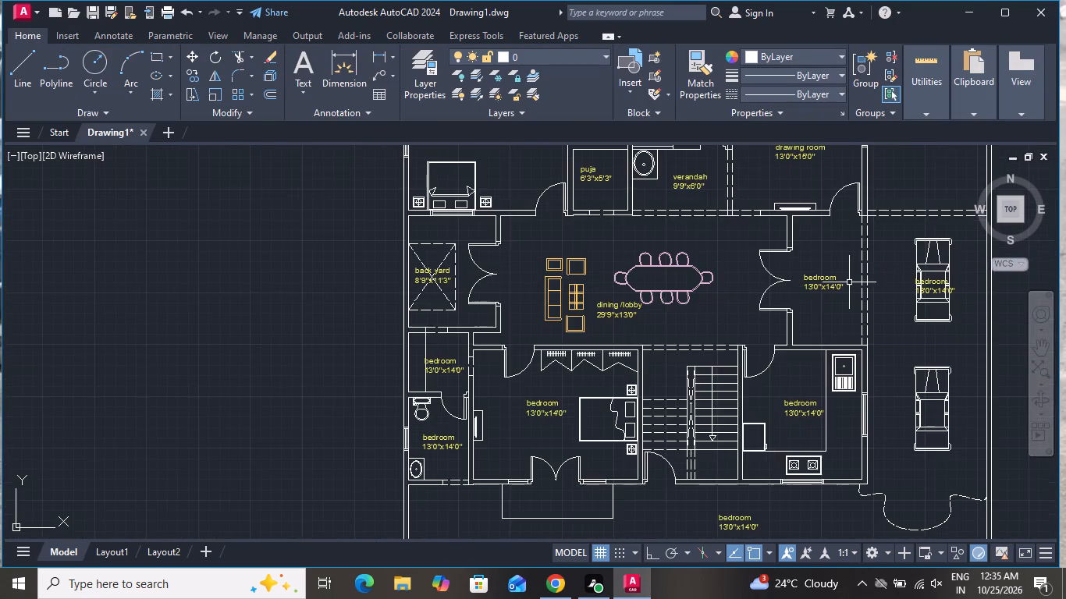
scroll(846, 282, up, 5)
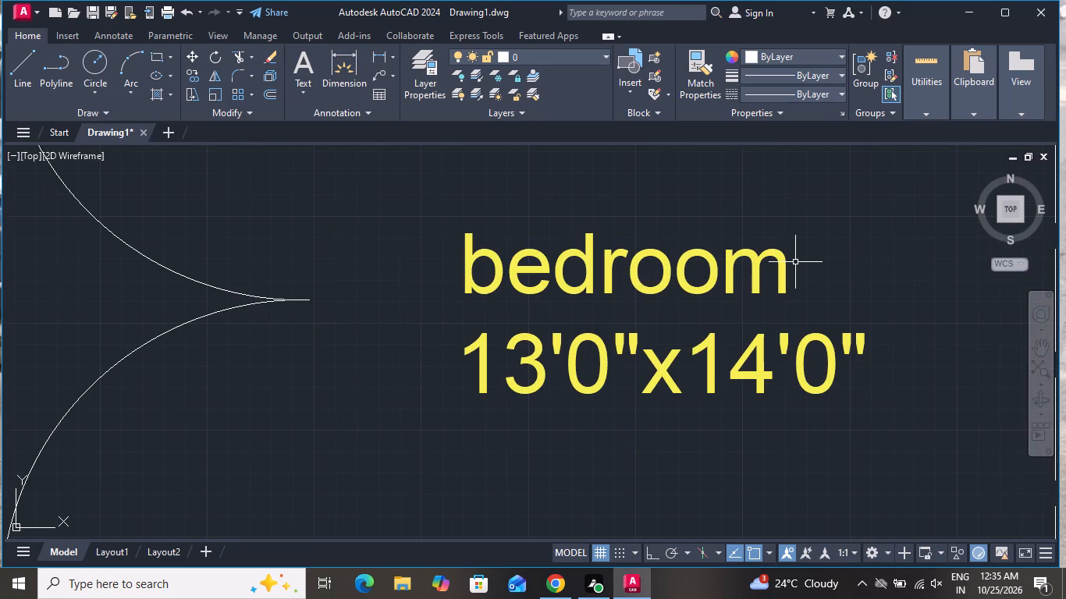
double_click(787, 267)
key(BackSpace)
key(BackSpace)
key(BackSpace)
key(BackSpace)
key(BackSpace)
key(BackSpace)
key(BackSpace)
key(BackSpace)
key(BackSpace)
key(BackSpace)
key(BackSpace)
key(BackSpace)
key(BackSpace)
key(BackSpace)
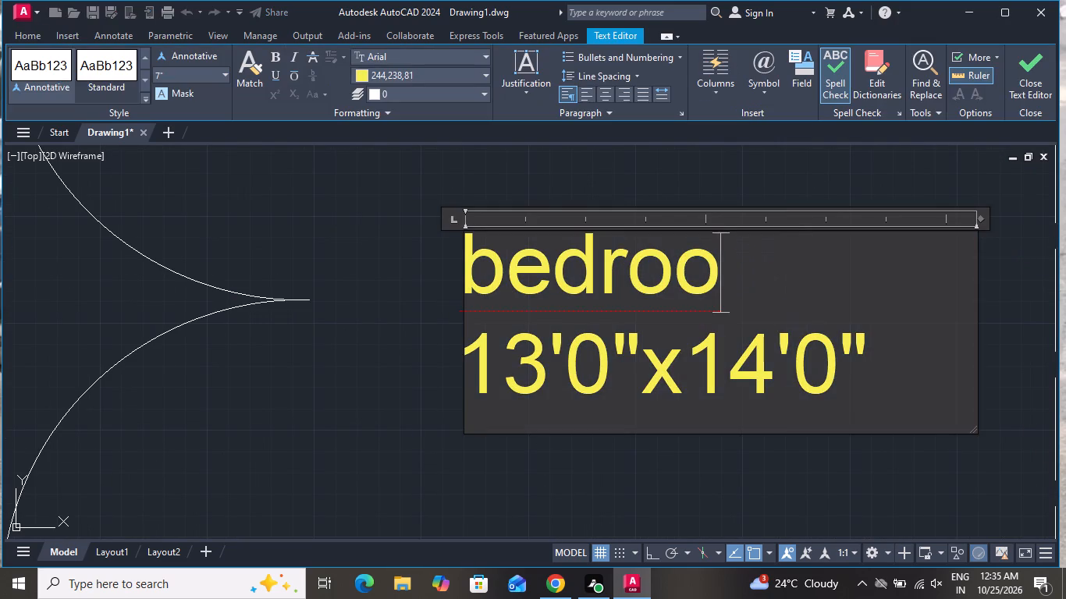
text(ve)
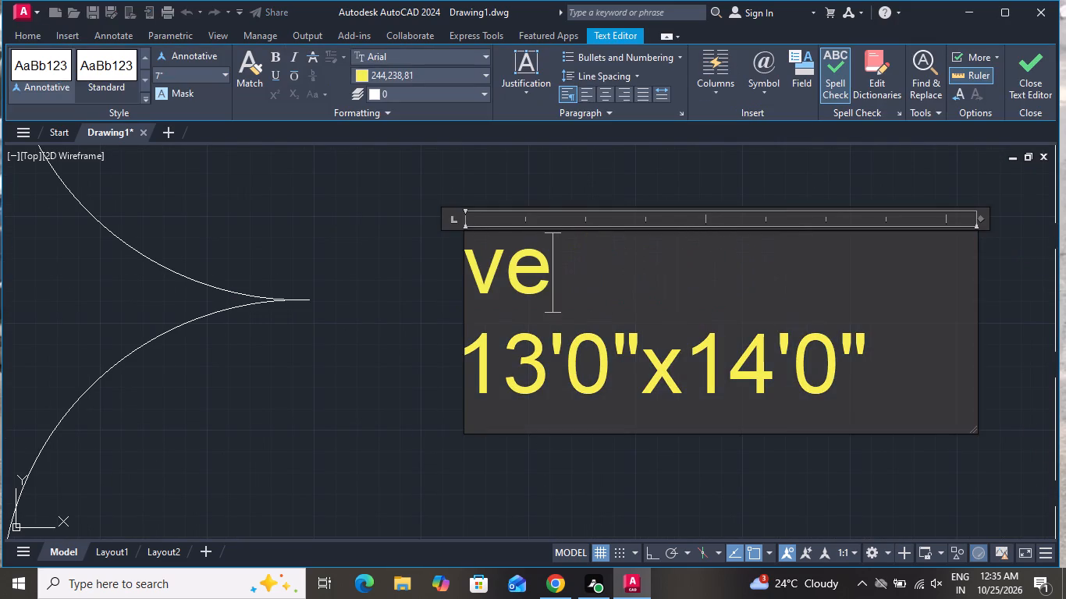
key(r)
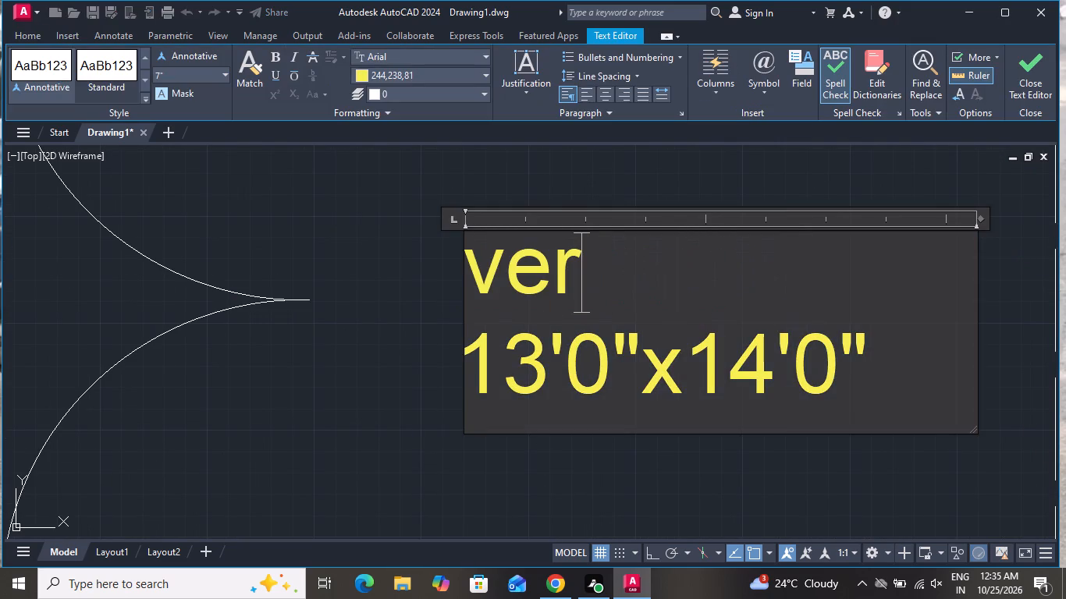
key(a)
key(n)
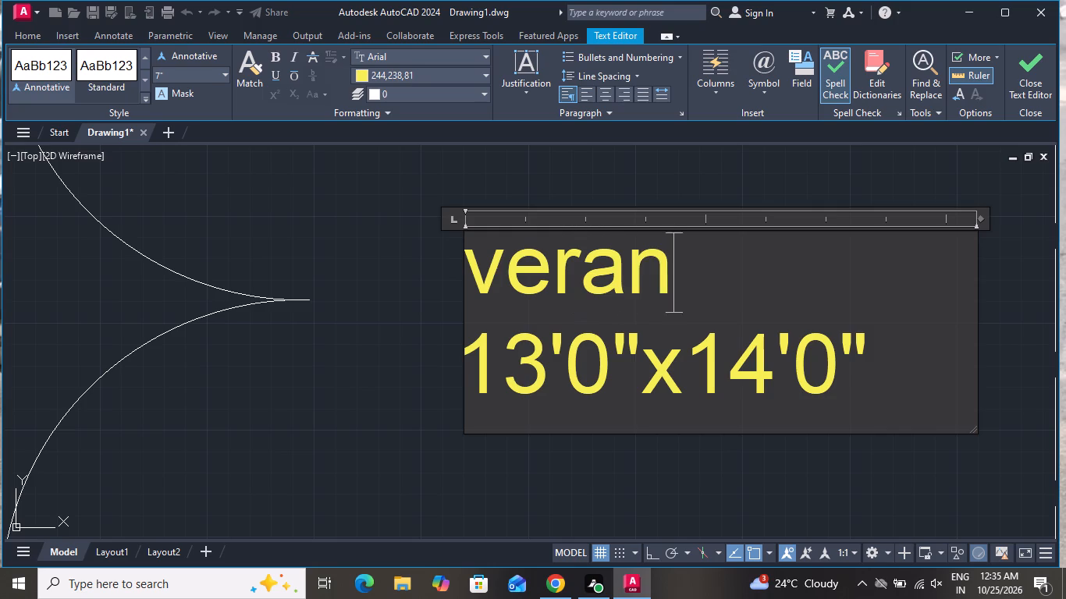
key(d)
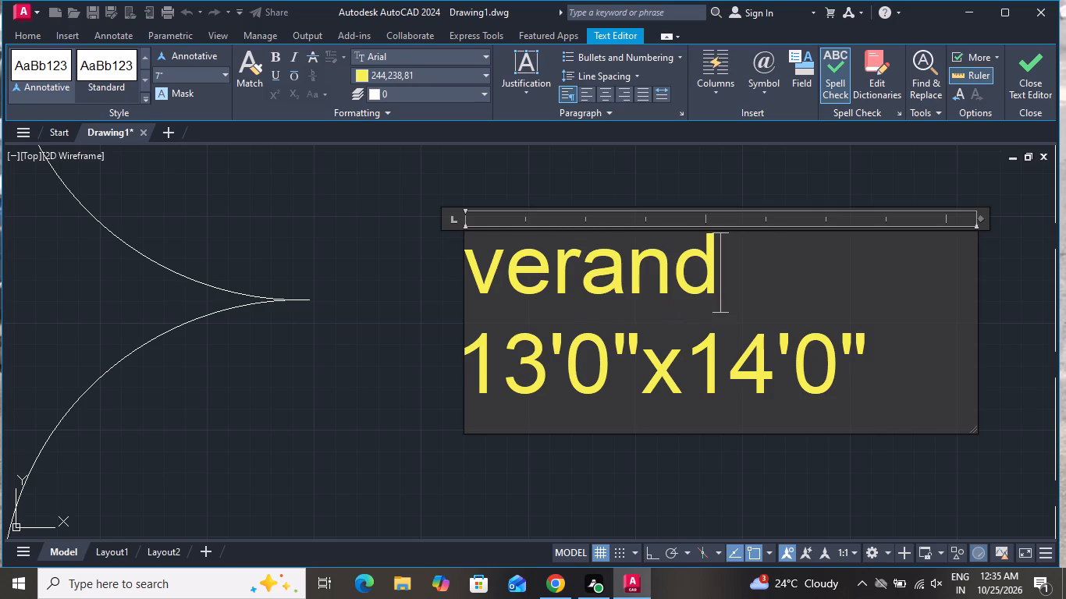
key(a)
key(h)
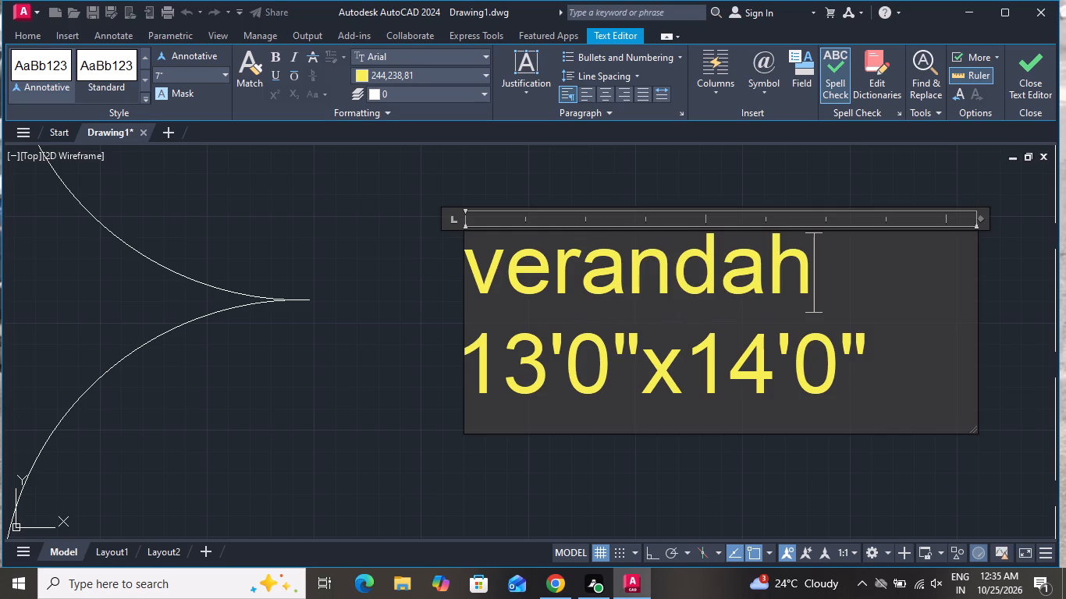
Change the size line of this verandah label to 7'0"x13'0".
click(956, 386)
key(BackSpace)
key(BackSpace)
key(BackSpace)
key(BackSpace)
key(BackSpace)
key(BackSpace)
key(BackSpace)
key(BackSpace)
key(BackSpace)
key(BackSpace)
key(BackSpace)
key(BackSpace)
key(BackSpace)
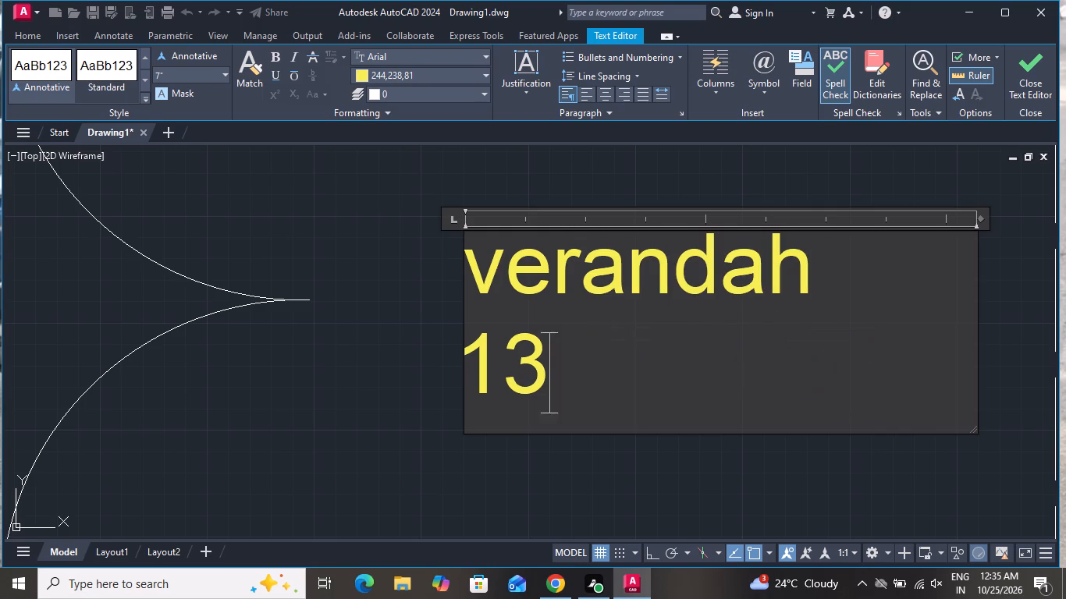
key(h)
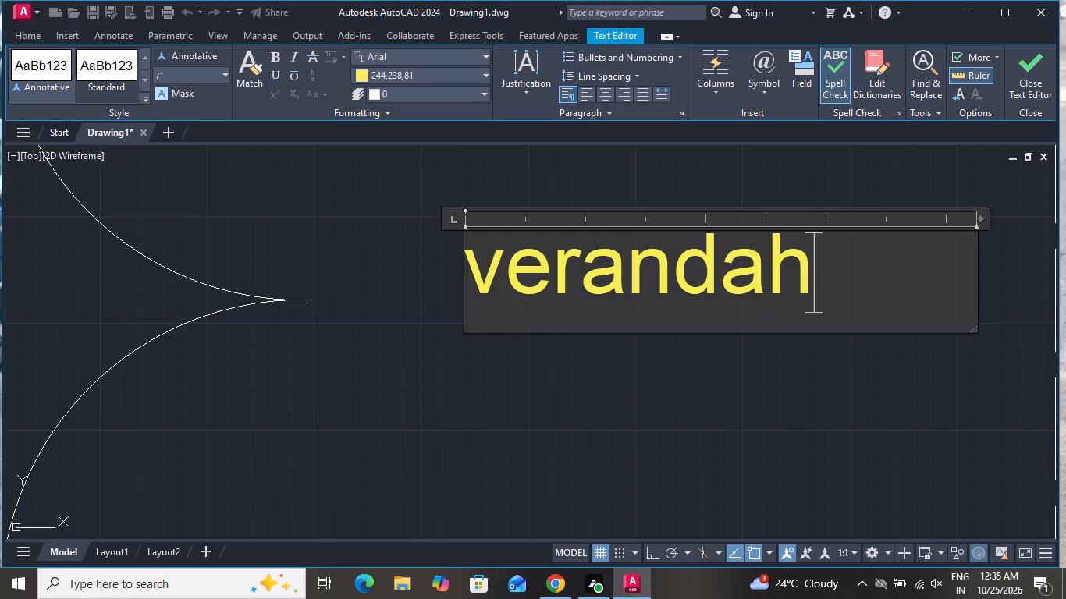
key(Return)
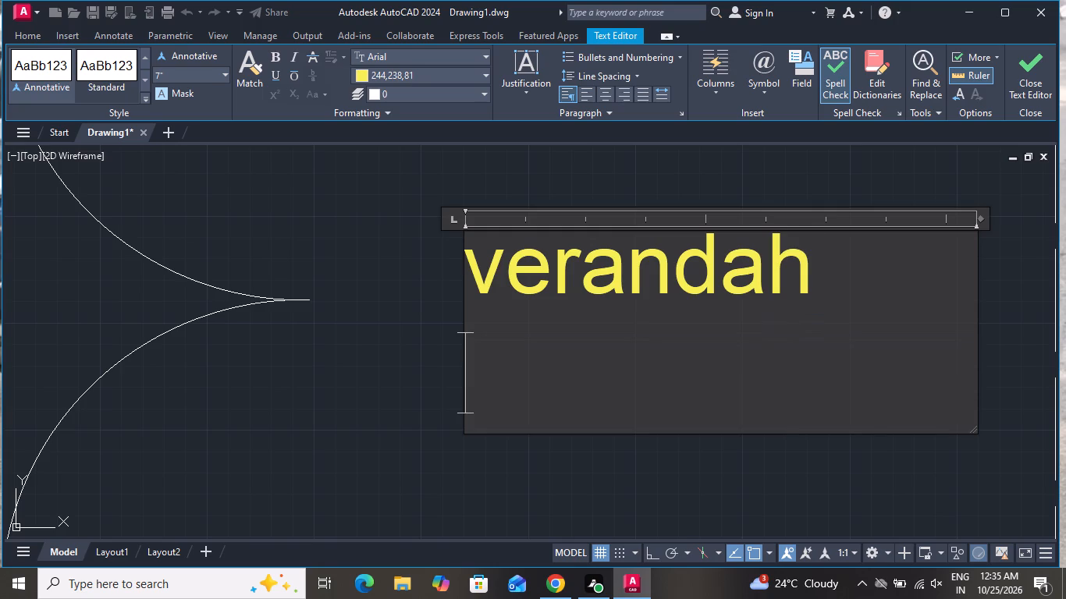
text(7'0)
text("x)
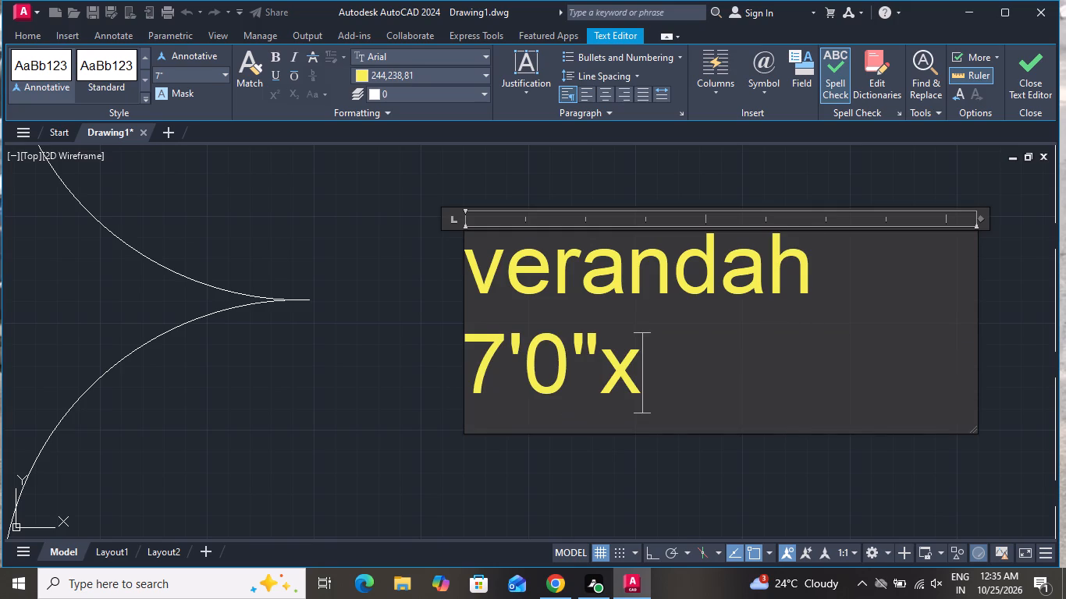
text(13)
text('0")
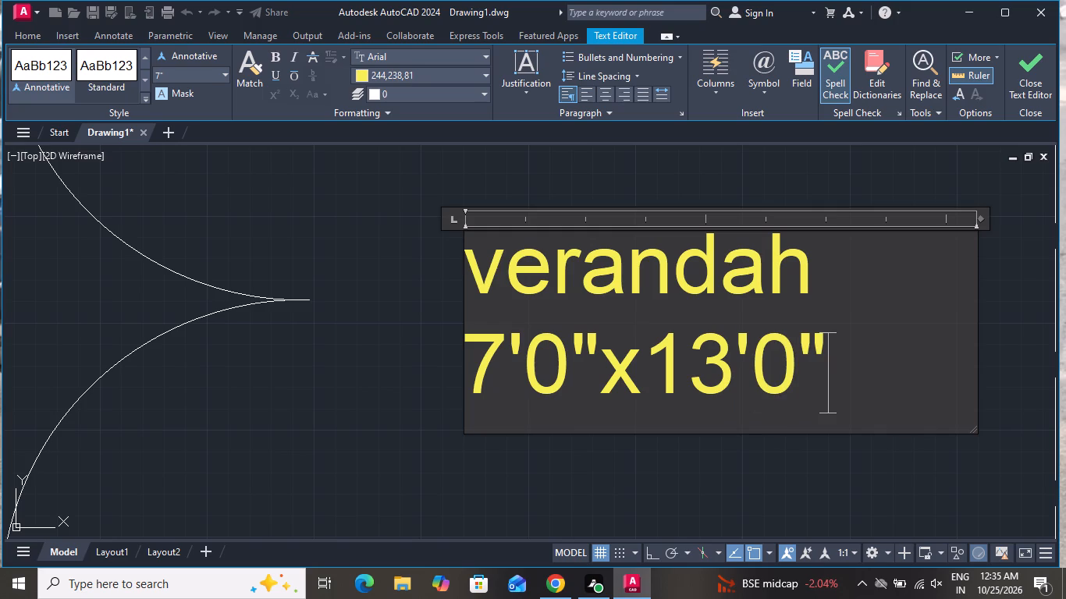
click(413, 217)
Replace the room name in the label of the room with the sink and stove with "kitchen".
scroll(415, 222, down, 3)
scroll(592, 264, down, 1)
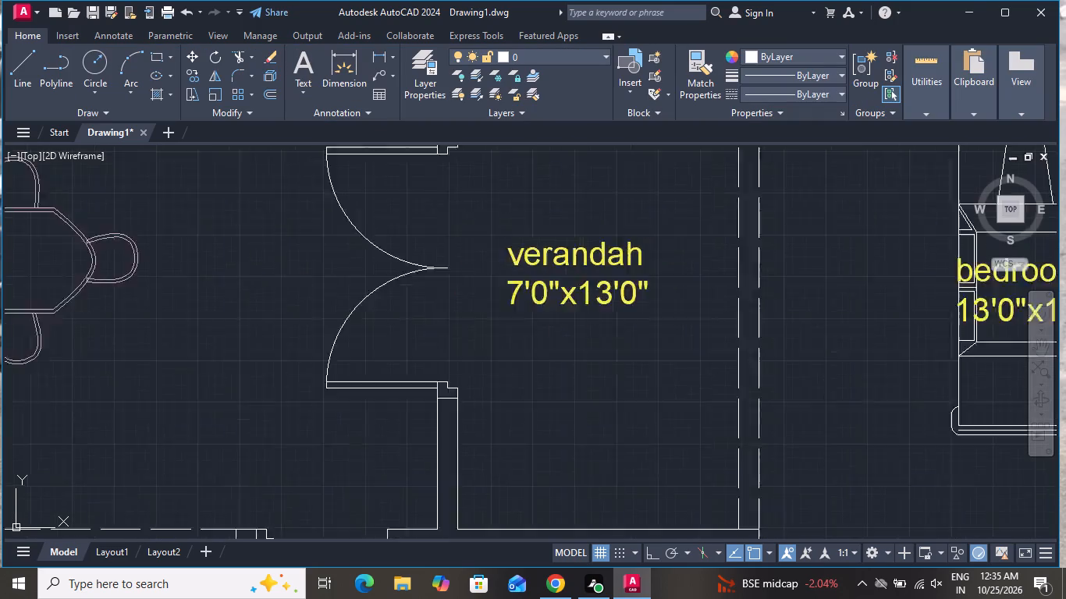
scroll(592, 264, down, 2)
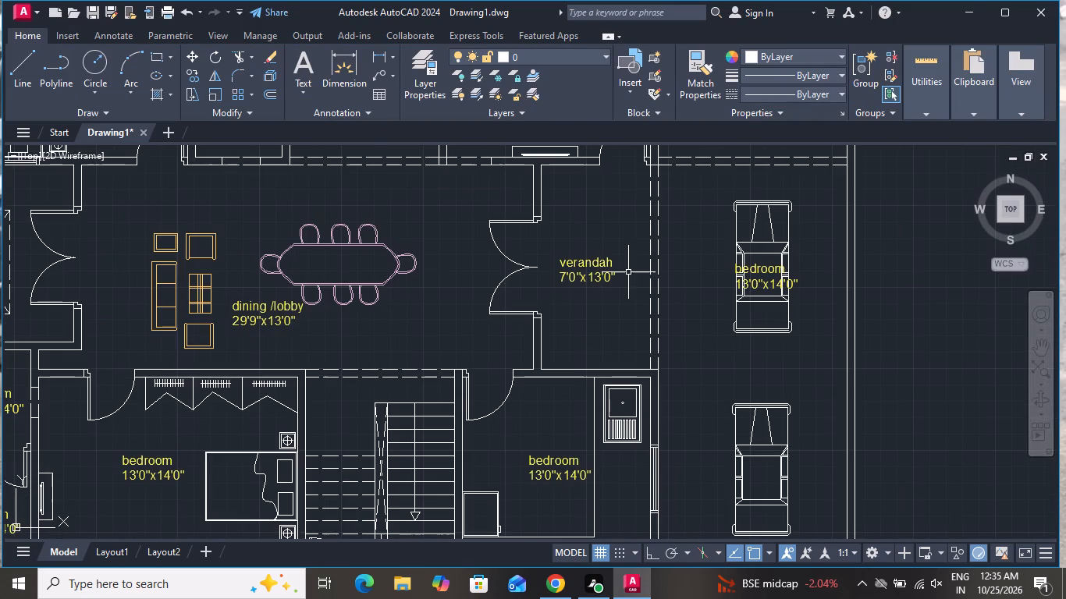
scroll(628, 272, down, 1)
scroll(594, 394, up, 1)
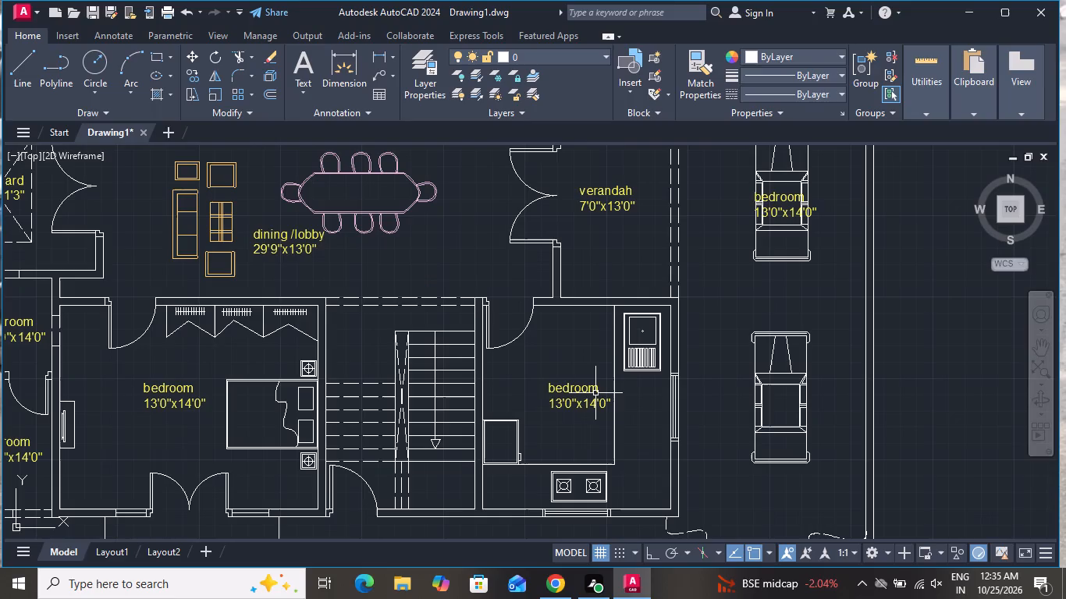
scroll(604, 410, up, 2)
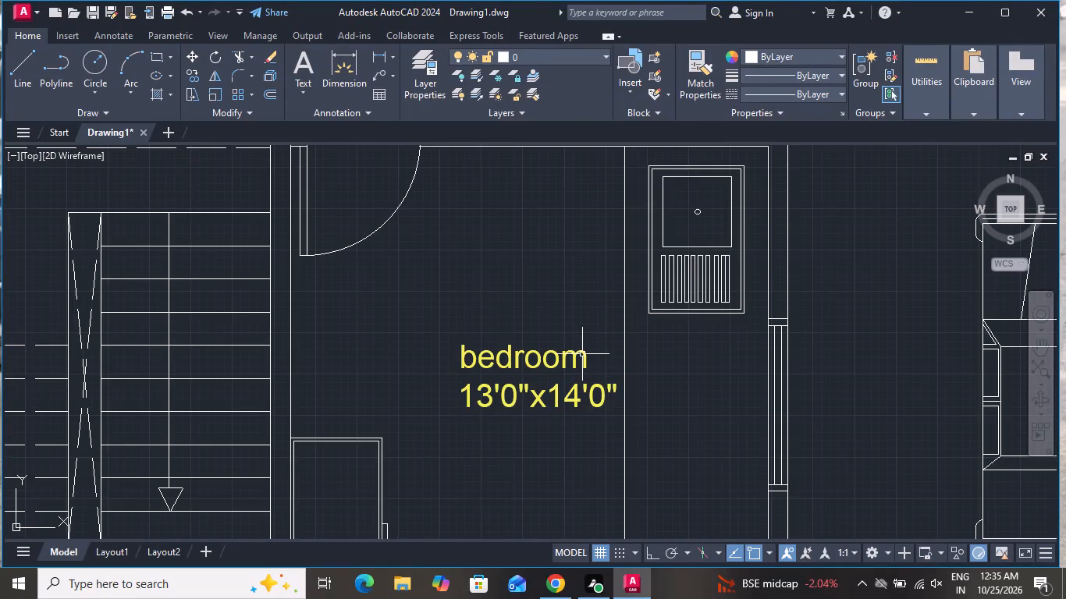
double_click(584, 356)
key(BackSpace)
key(BackSpace)
key(BackSpace)
key(BackSpace)
key(BackSpace)
key(BackSpace)
key(BackSpace)
key(BackSpace)
key(BackSpace)
key(BackSpace)
key(BackSpace)
key(BackSpace)
key(BackSpace)
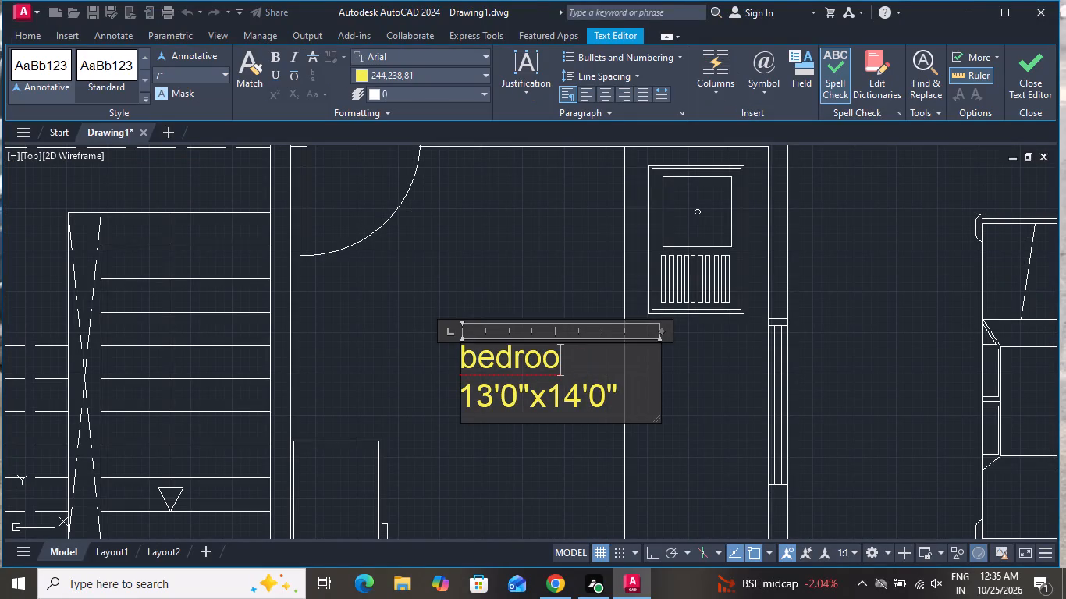
text(kitchen)
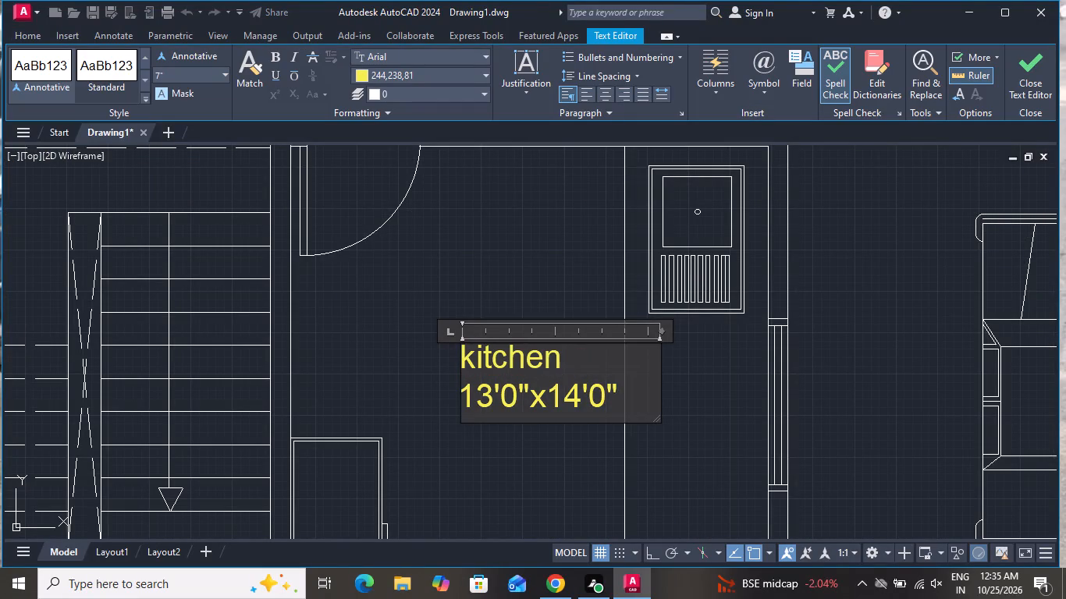
Change the size line of the kitchen label to 12'0"x13'0".
click(649, 396)
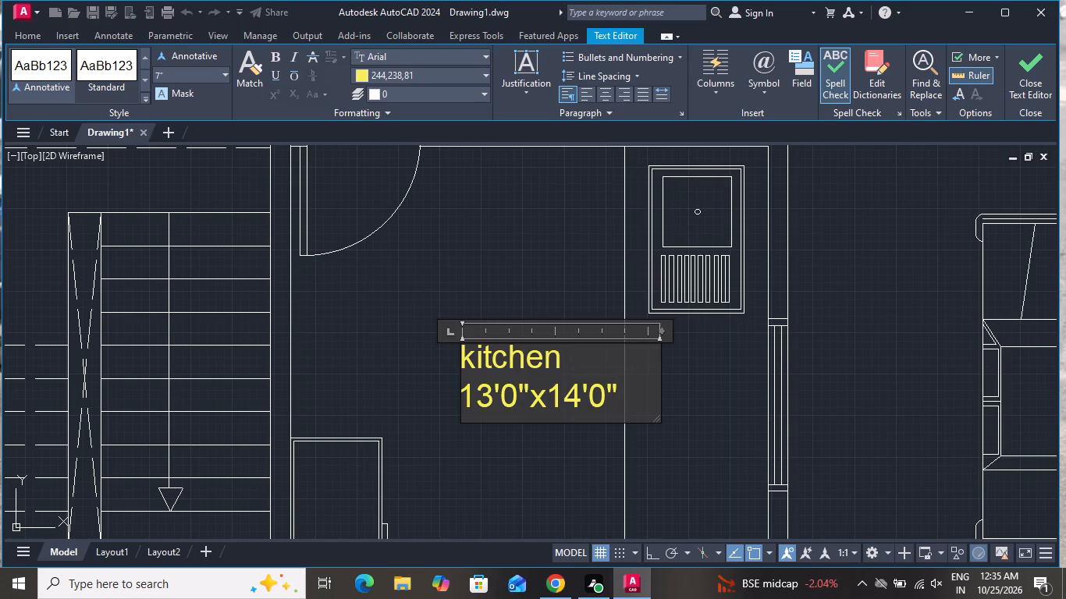
key(BackSpace)
key(BackSpace)
key(BackSpace)
key(BackSpace)
key(BackSpace)
key(BackSpace)
key(BackSpace)
key(BackSpace)
key(BackSpace)
key(BackSpace)
key(BackSpace)
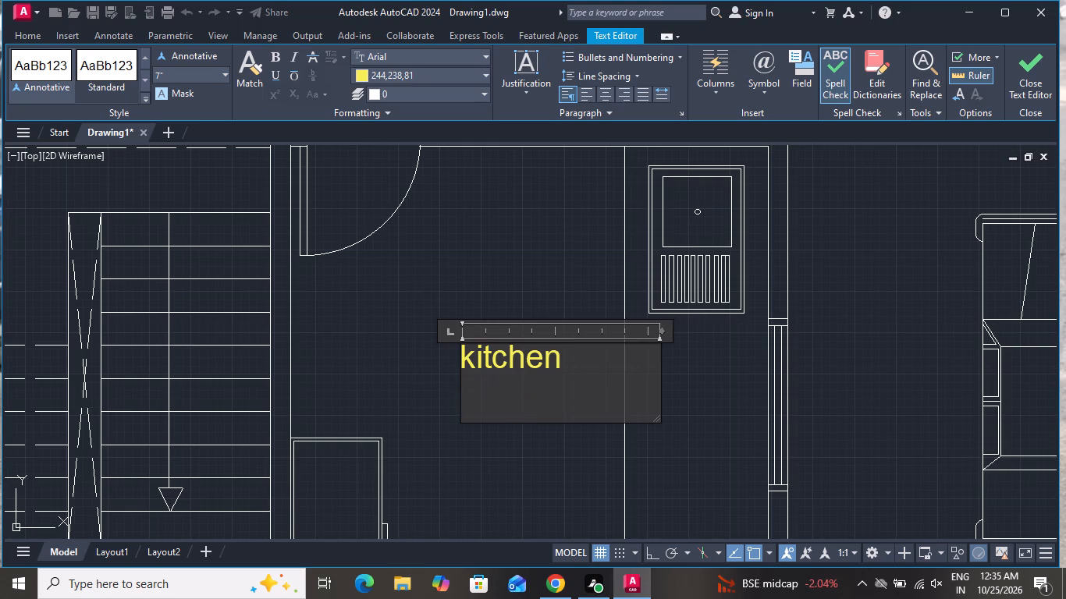
text(12)
text('0"x)
text(13'0)
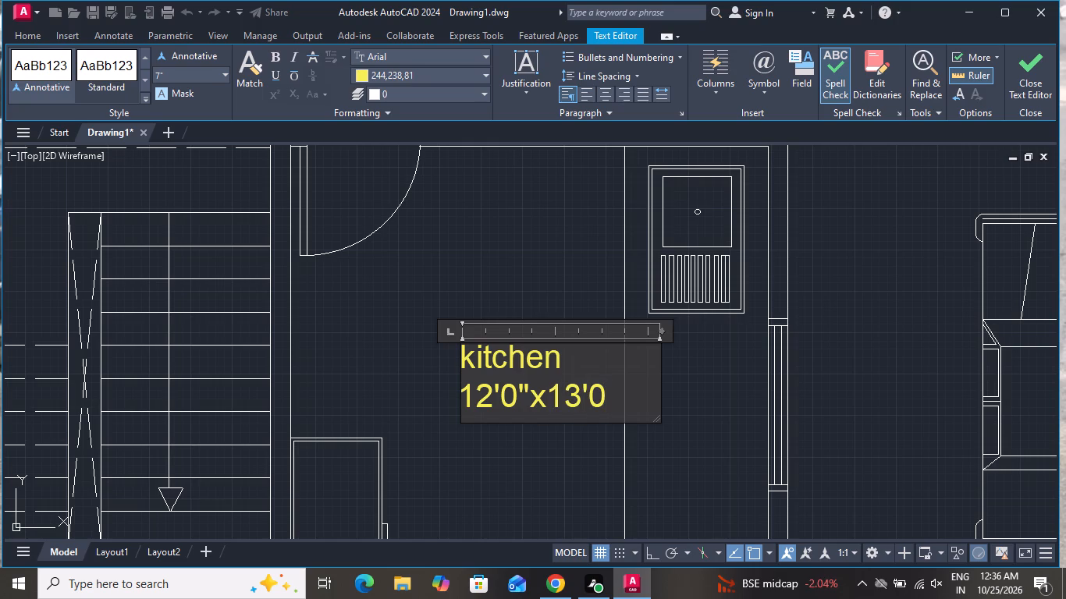
key(shift+quotedbl)
click(560, 299)
Change the size line of the label in the bedroom between the staircase and the small toilet room to 16'6"x13'0".
scroll(560, 299, down, 2)
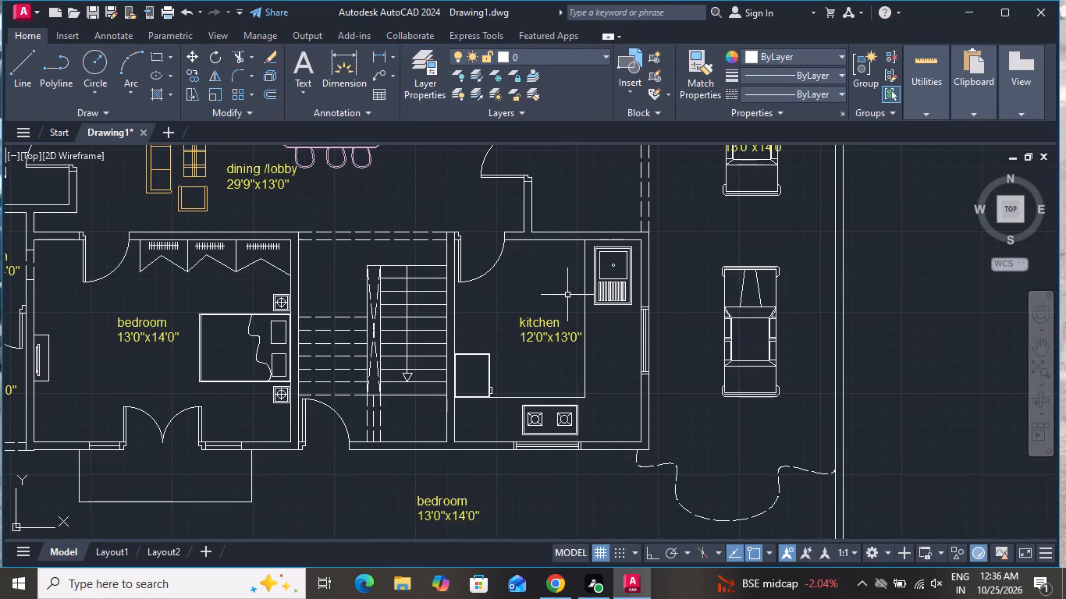
scroll(590, 309, down, 1)
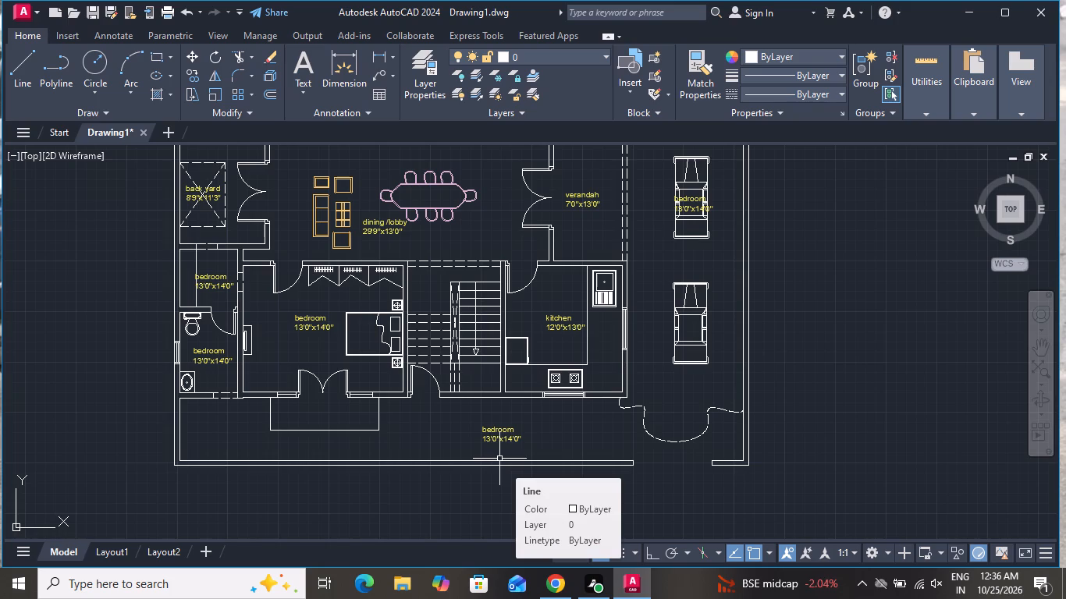
scroll(323, 324, up, 3)
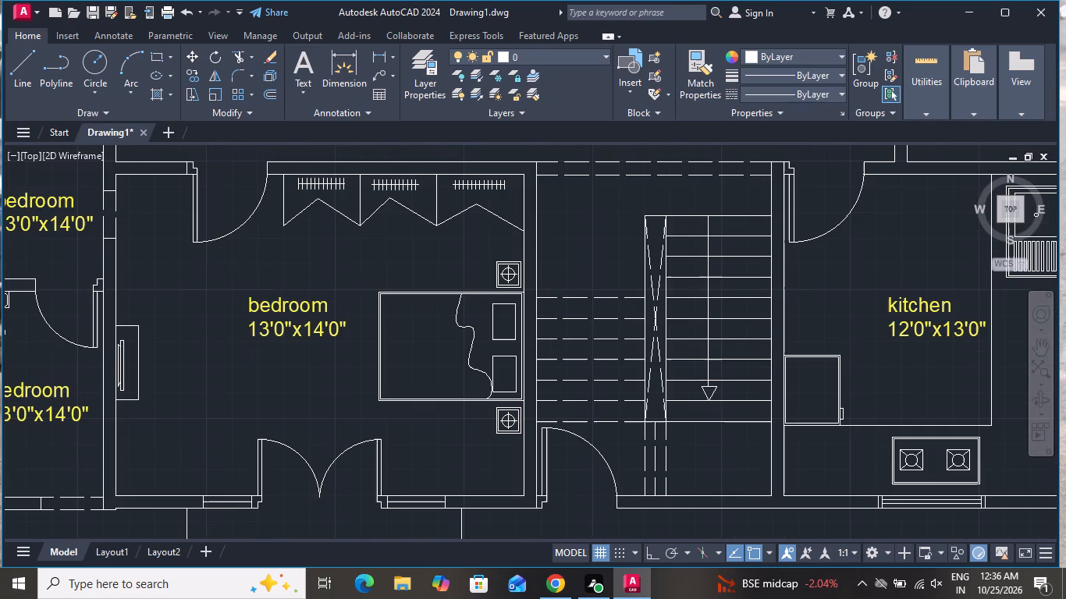
scroll(329, 322, up, 2)
double_click(394, 318)
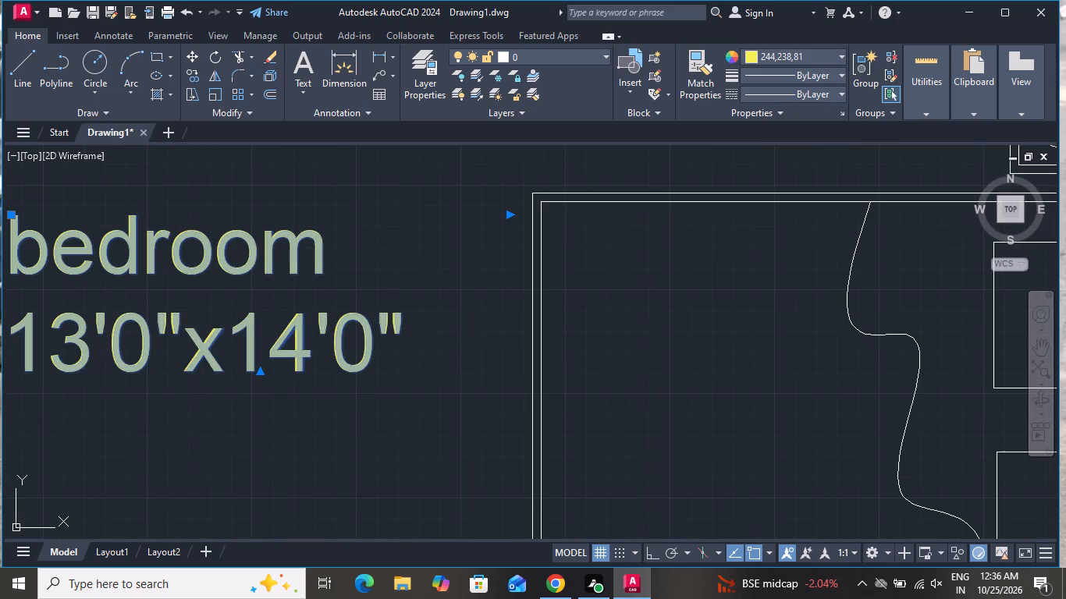
key(BackSpace)
key(BackSpace)
key(BackSpace)
key(BackSpace)
key(BackSpace)
key(BackSpace)
key(BackSpace)
key(BackSpace)
key(BackSpace)
key(BackSpace)
key(BackSpace)
key(BackSpace)
key(BackSpace)
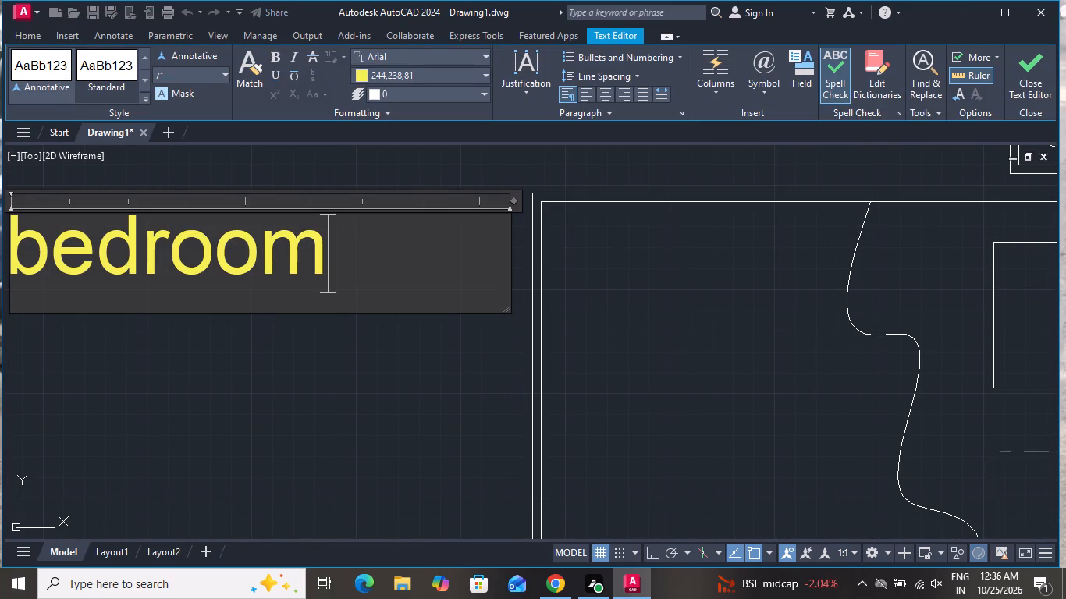
key(m)
key(Return)
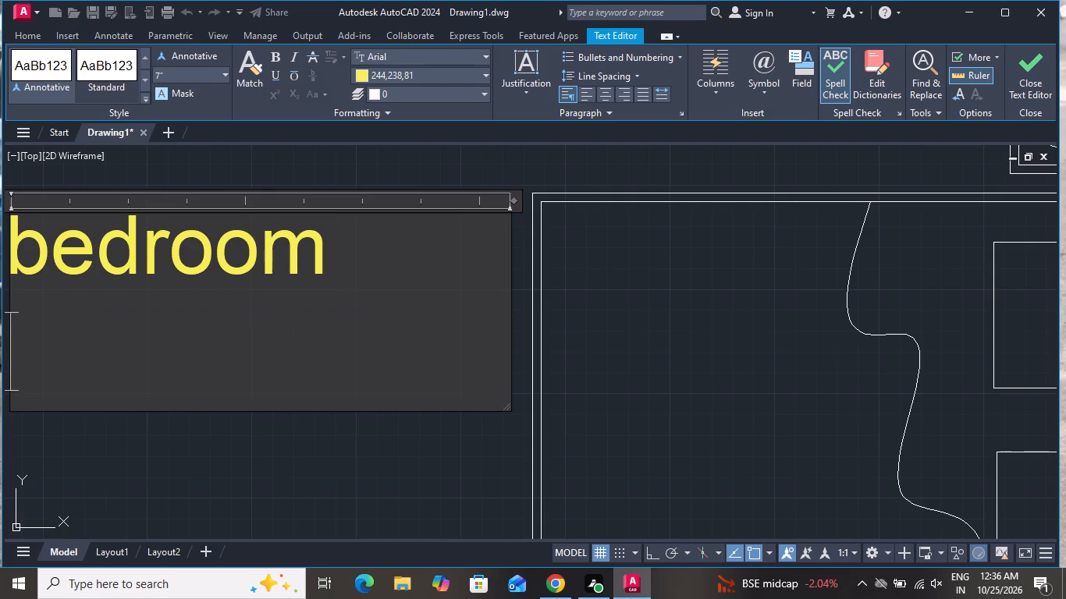
key(1)
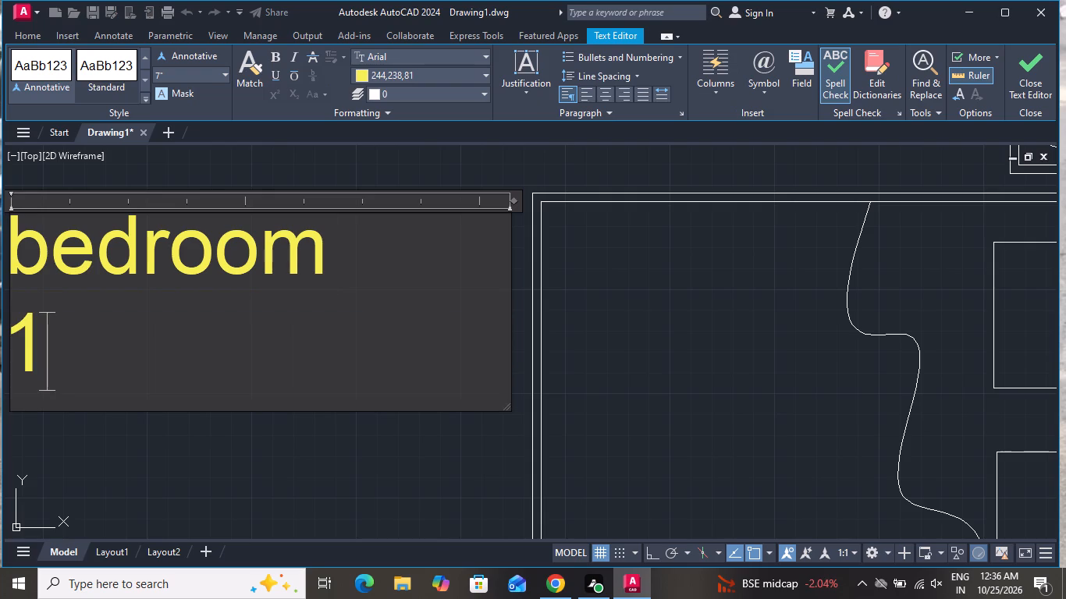
text(6'6)
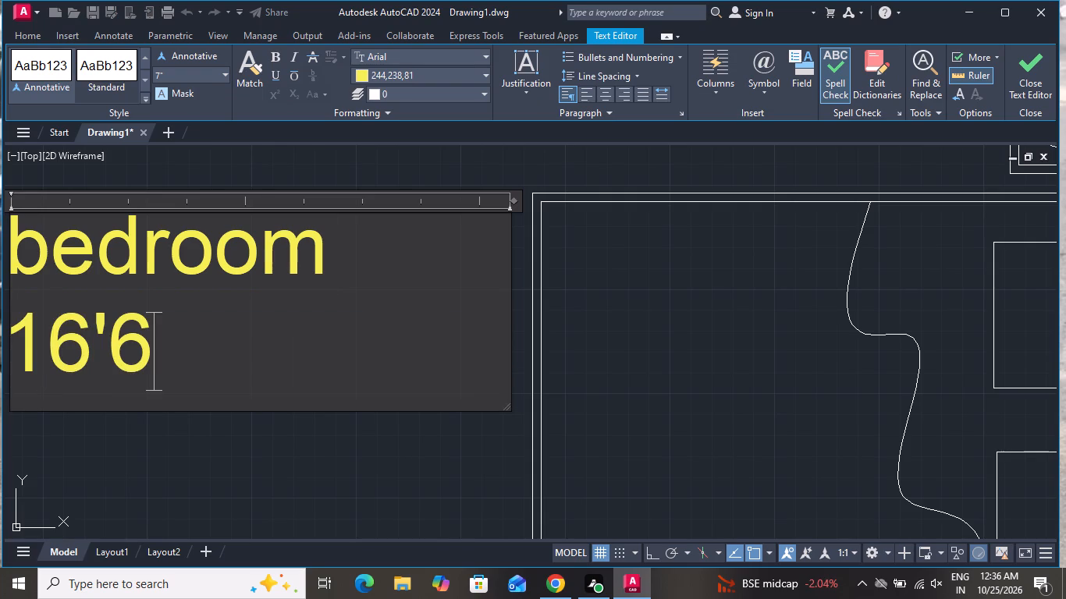
key(shift+quotedbl)
key(x)
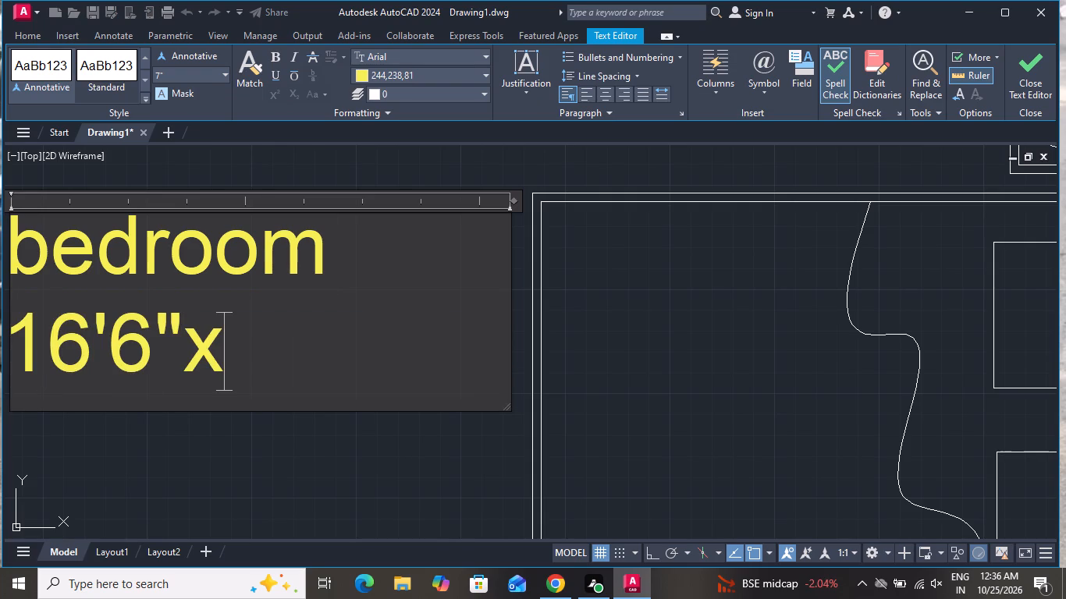
text(13'0)
key(shift+quotedbl)
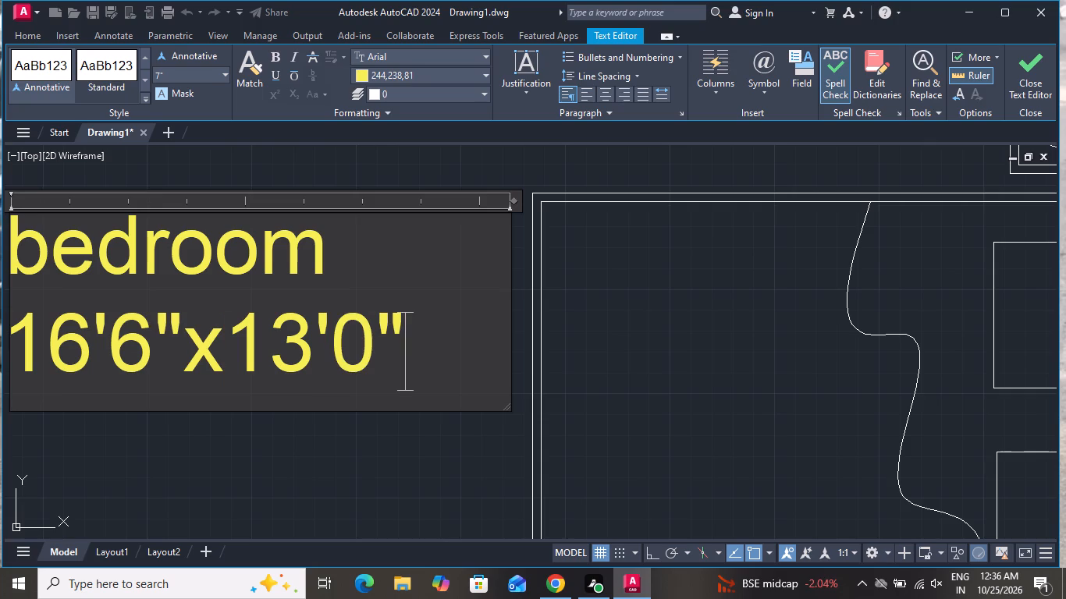
scroll(442, 351, down, 1)
click(394, 412)
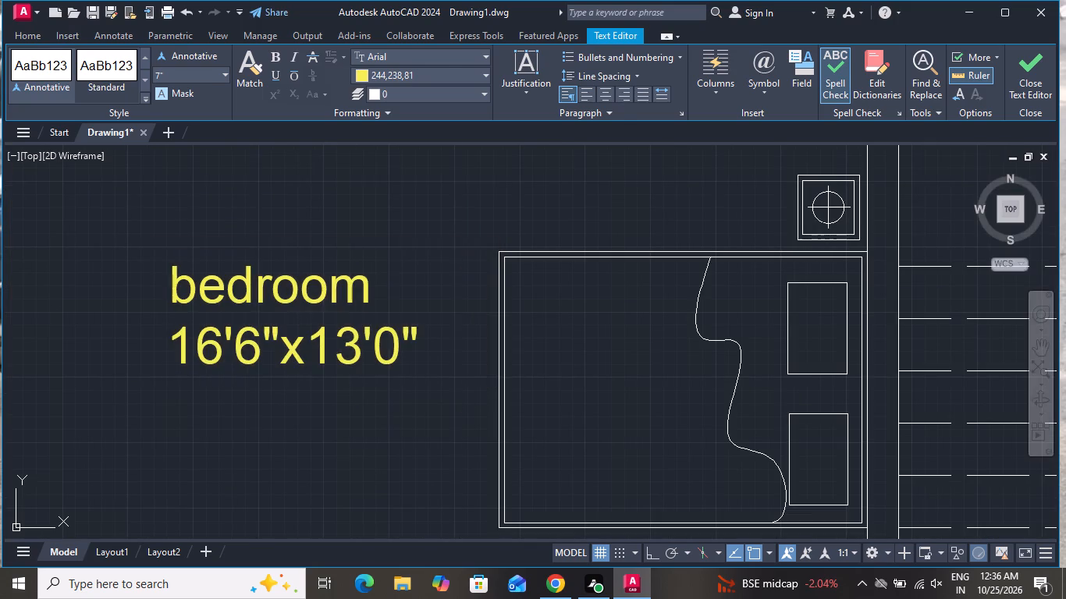
Replace the room name in the label of the small room between the back yard and the toilet with "dress".
scroll(409, 416, down, 4)
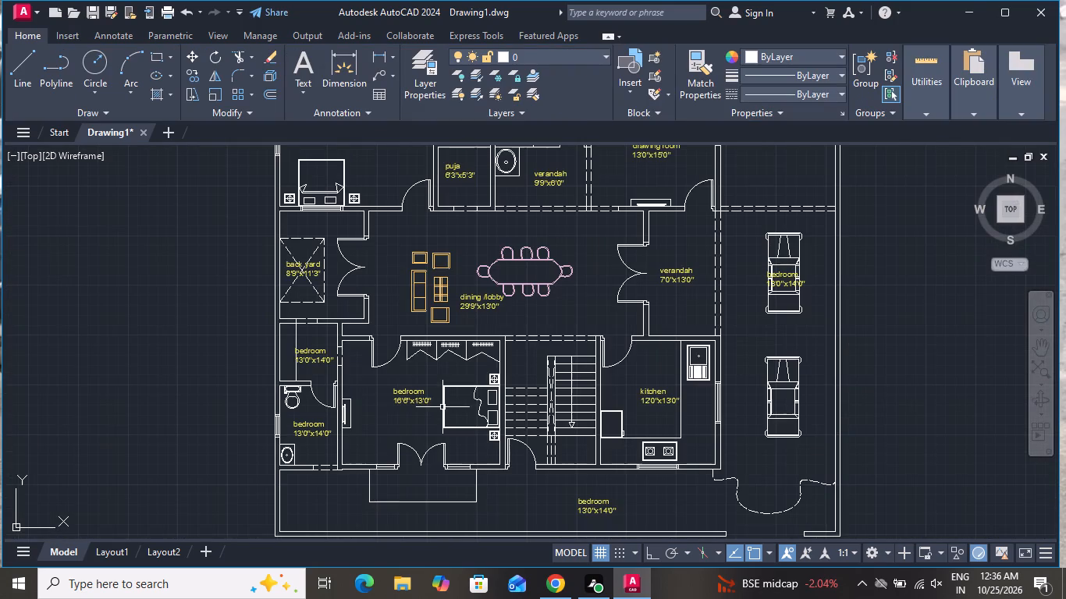
scroll(306, 232, up, 2)
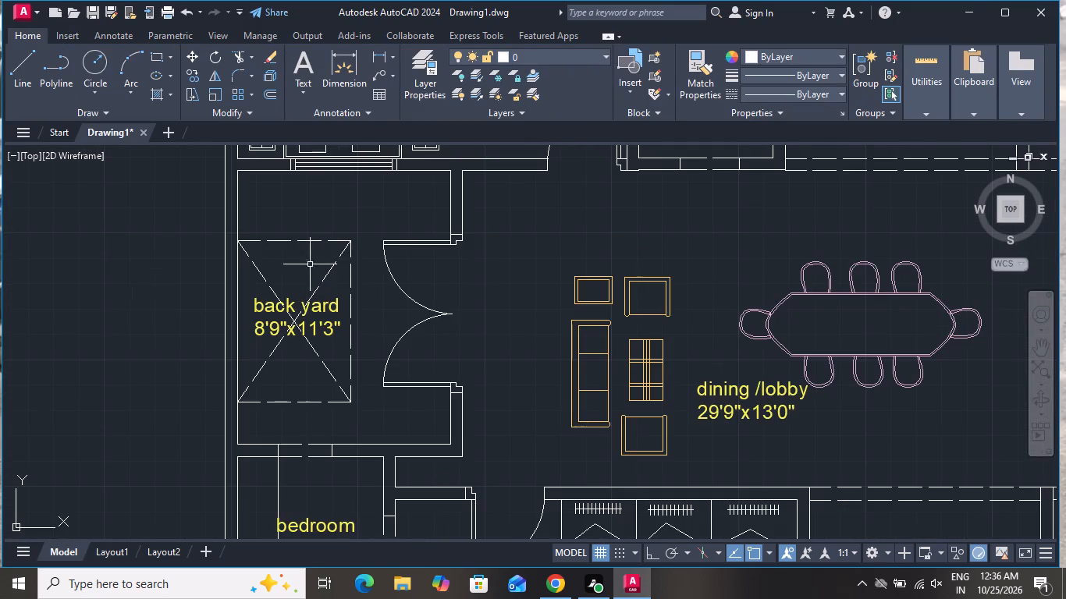
scroll(324, 360, down, 2)
scroll(332, 451, up, 2)
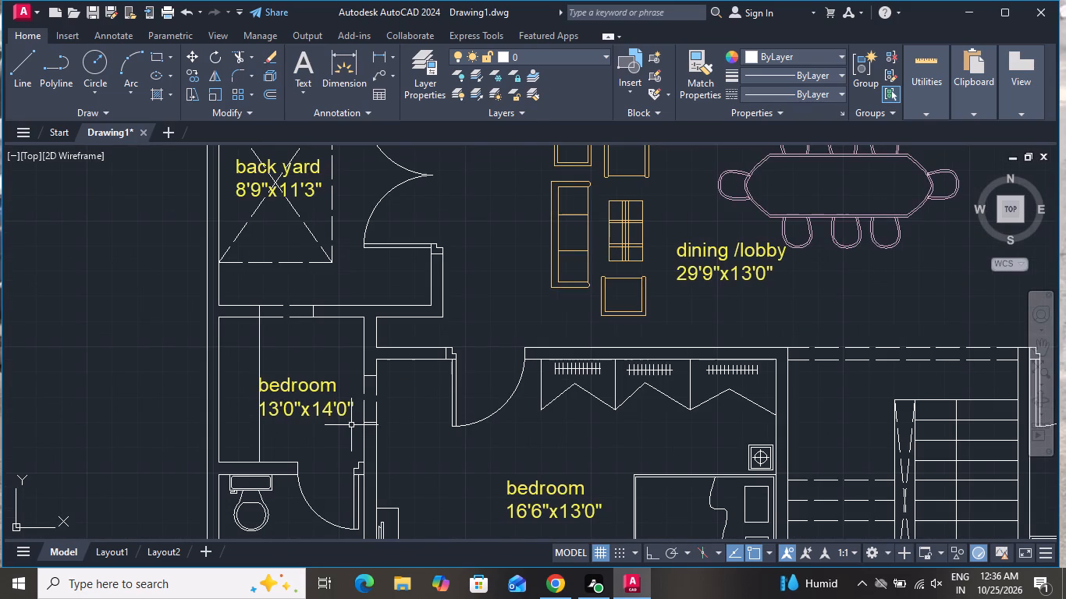
scroll(346, 410, up, 2)
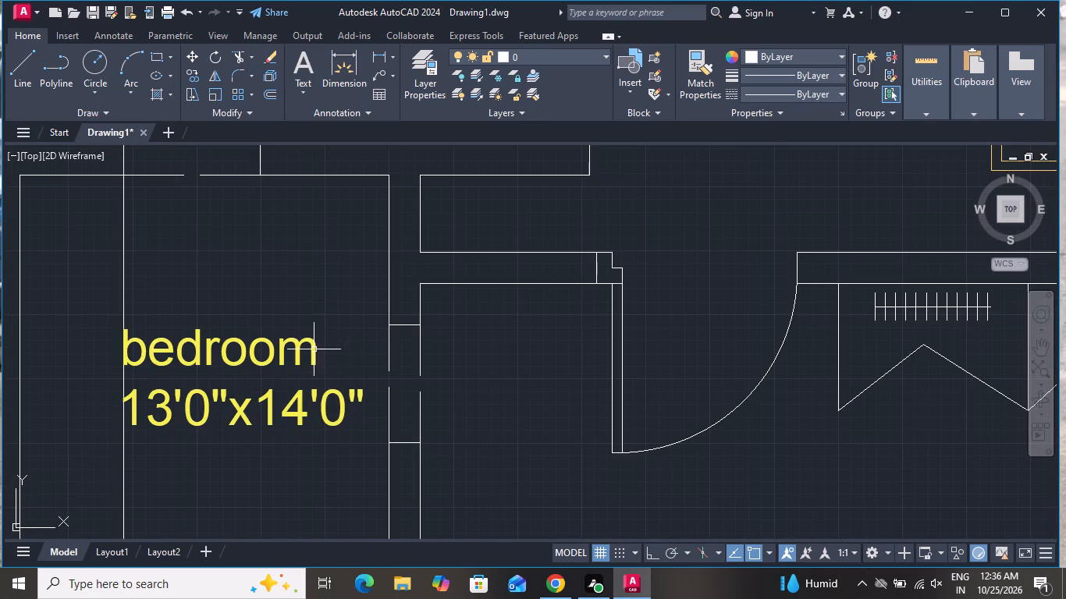
double_click(314, 349)
key(BackSpace)
key(BackSpace)
key(BackSpace)
key(BackSpace)
key(BackSpace)
key(BackSpace)
key(BackSpace)
key(BackSpace)
key(BackSpace)
key(BackSpace)
key(BackSpace)
key(BackSpace)
key(BackSpace)
key(BackSpace)
key(BackSpace)
key(BackSpace)
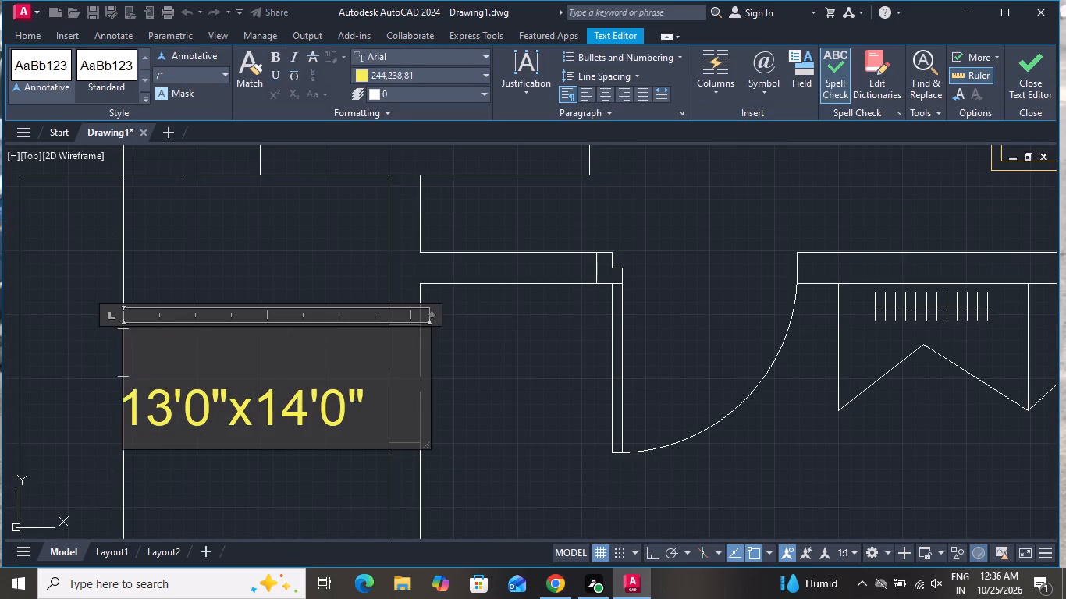
text(de)
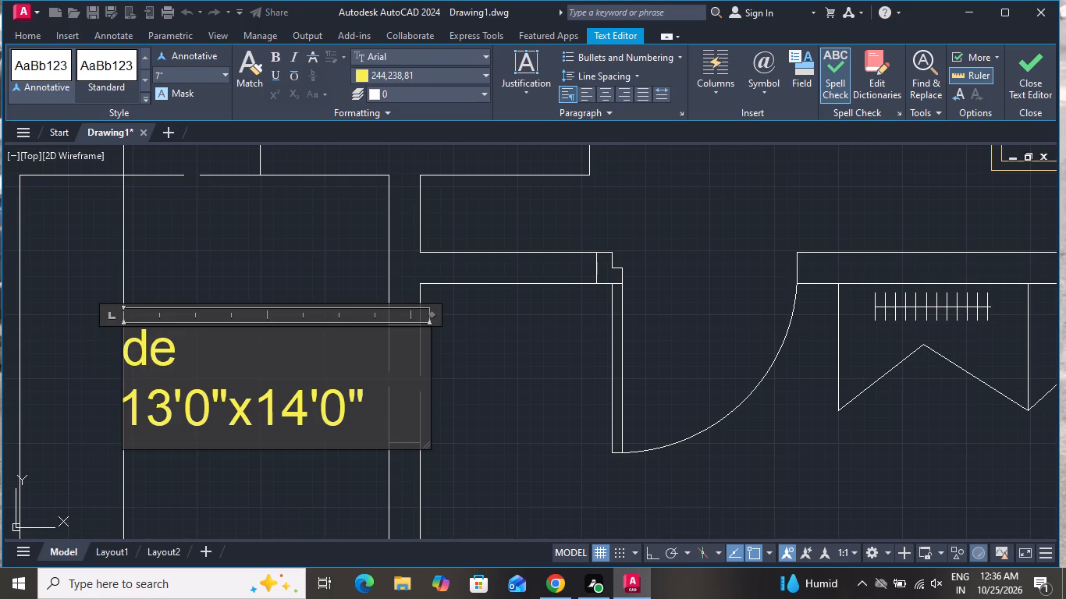
key(BackSpace)
text(ress)
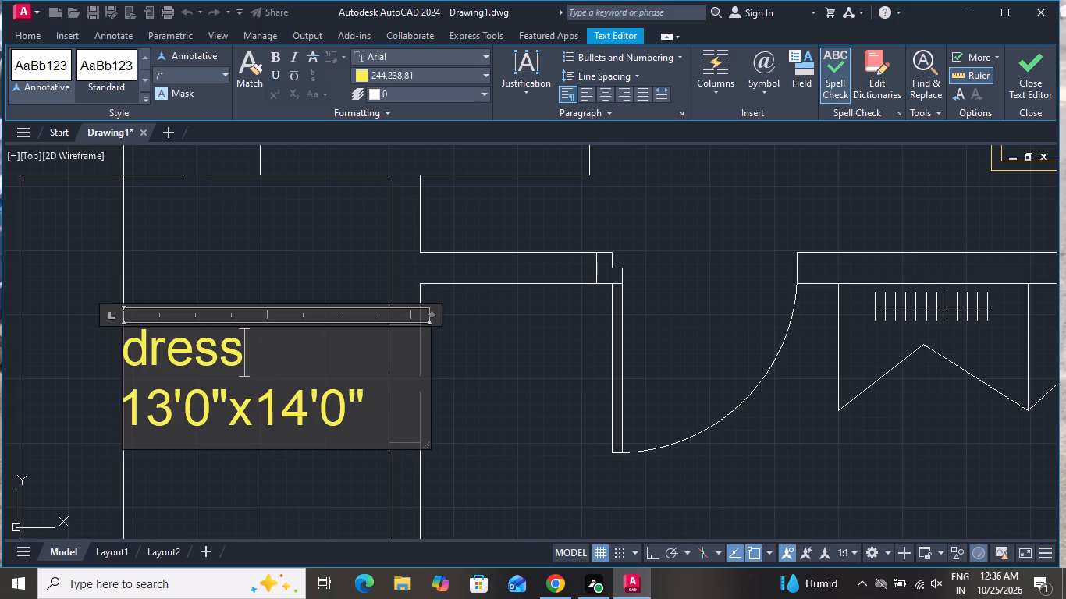
Change the size line of the dress label to 6'0"x6'0".
click(401, 396)
key(BackSpace)
key(BackSpace)
key(BackSpace)
key(BackSpace)
key(BackSpace)
key(BackSpace)
key(BackSpace)
key(BackSpace)
key(BackSpace)
key(BackSpace)
key(BackSpace)
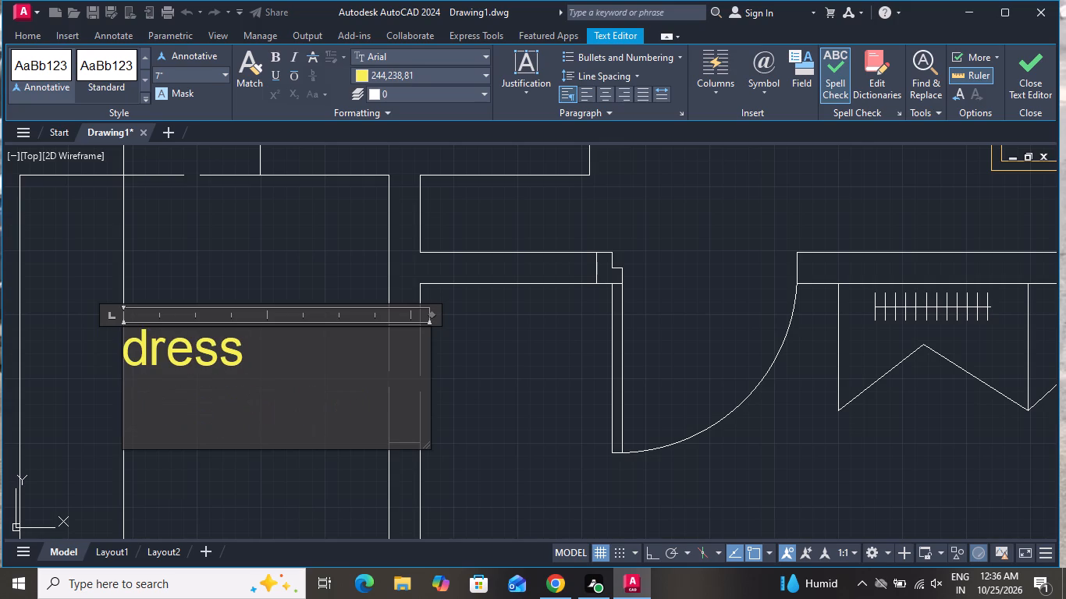
text(6'0")
key(x)
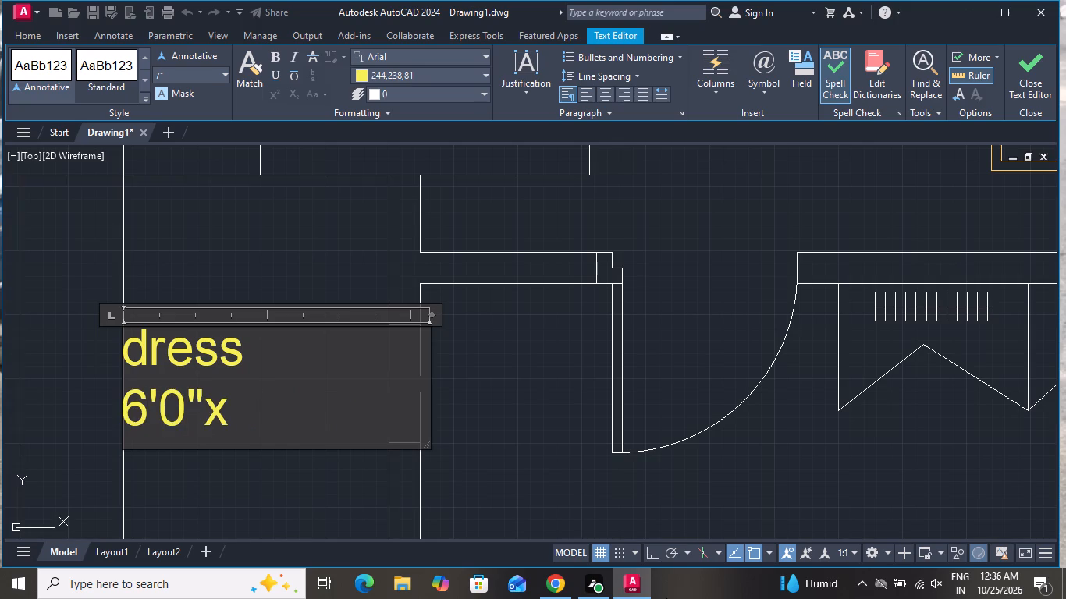
text(6'0)
key(shift+quotedbl)
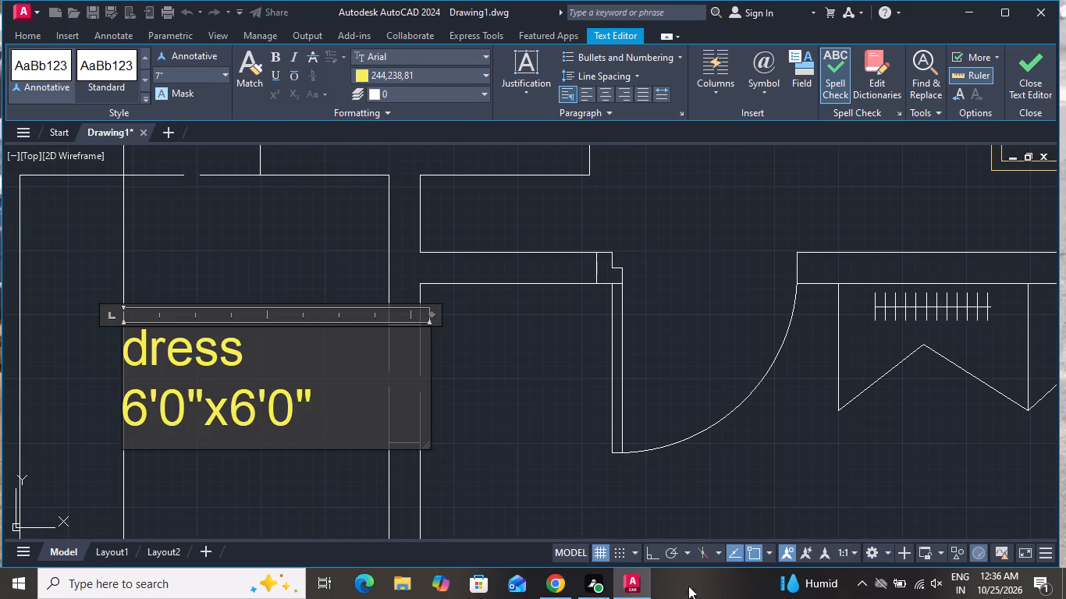
click(332, 229)
Replace the room name in the label of the room with the WC and washbasin below the dress room with "toilet".
scroll(336, 225, down, 4)
scroll(382, 295, down, 1)
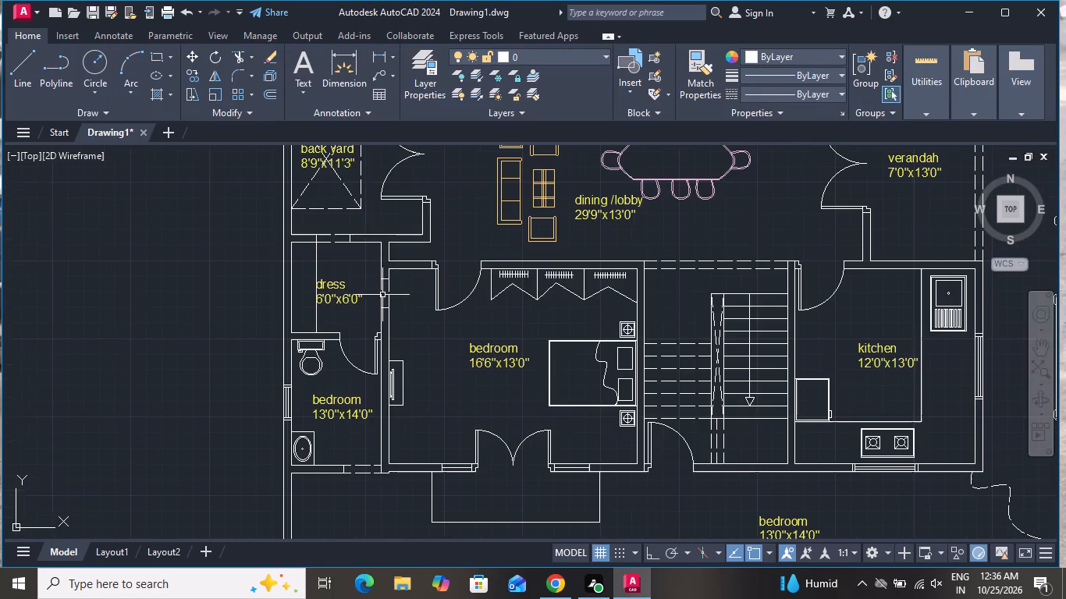
scroll(357, 427, up, 2)
double_click(360, 359)
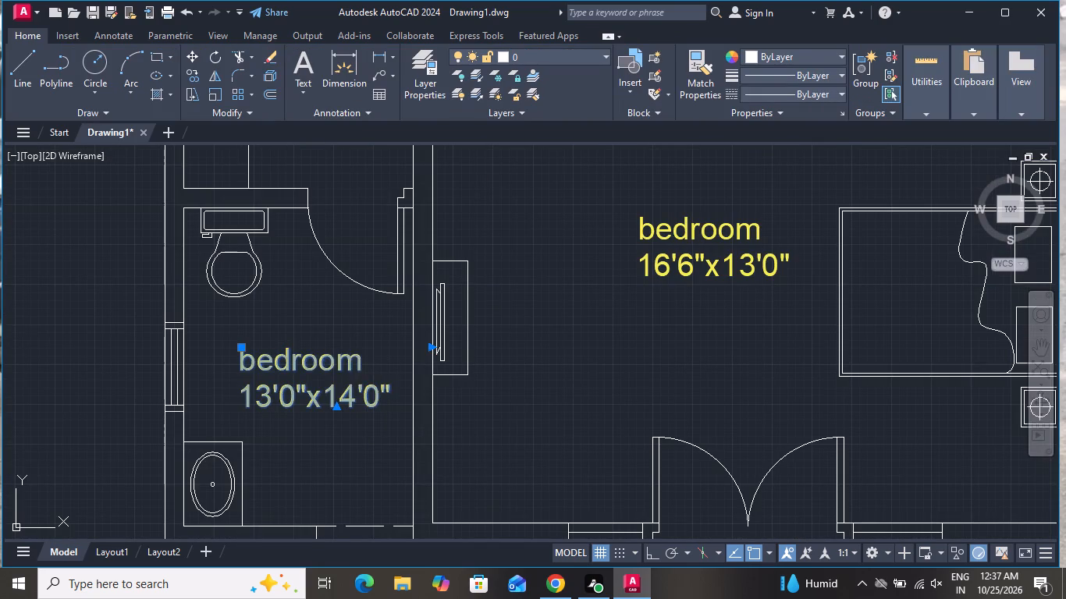
key(BackSpace)
key(BackSpace)
key(BackSpace)
key(BackSpace)
key(BackSpace)
key(BackSpace)
key(BackSpace)
key(BackSpace)
key(BackSpace)
key(BackSpace)
key(BackSpace)
key(BackSpace)
key(BackSpace)
key(BackSpace)
key(BackSpace)
key(BackSpace)
key(BackSpace)
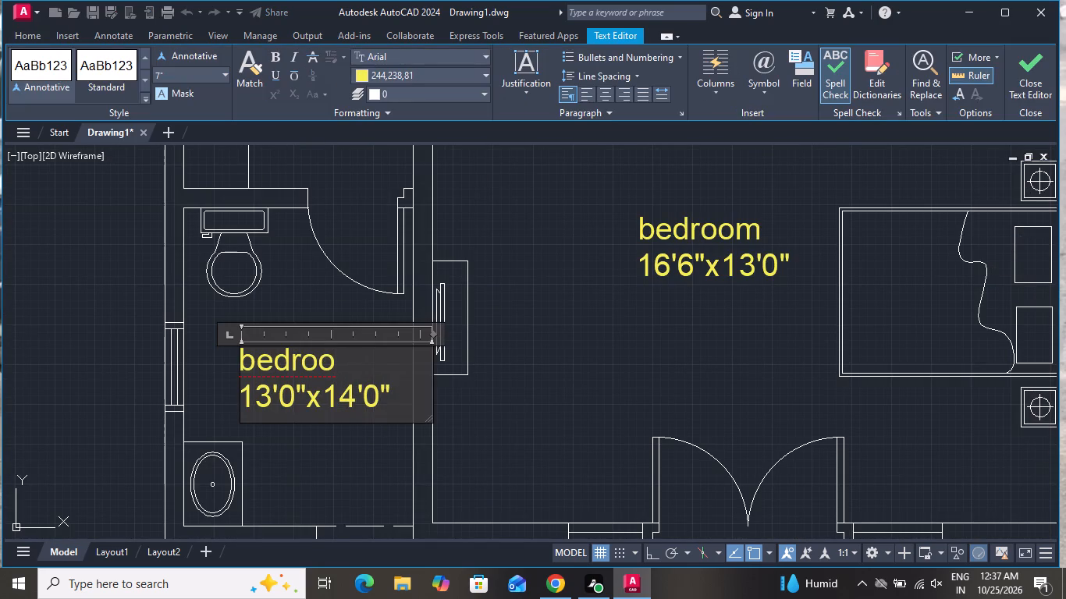
text(toilet)
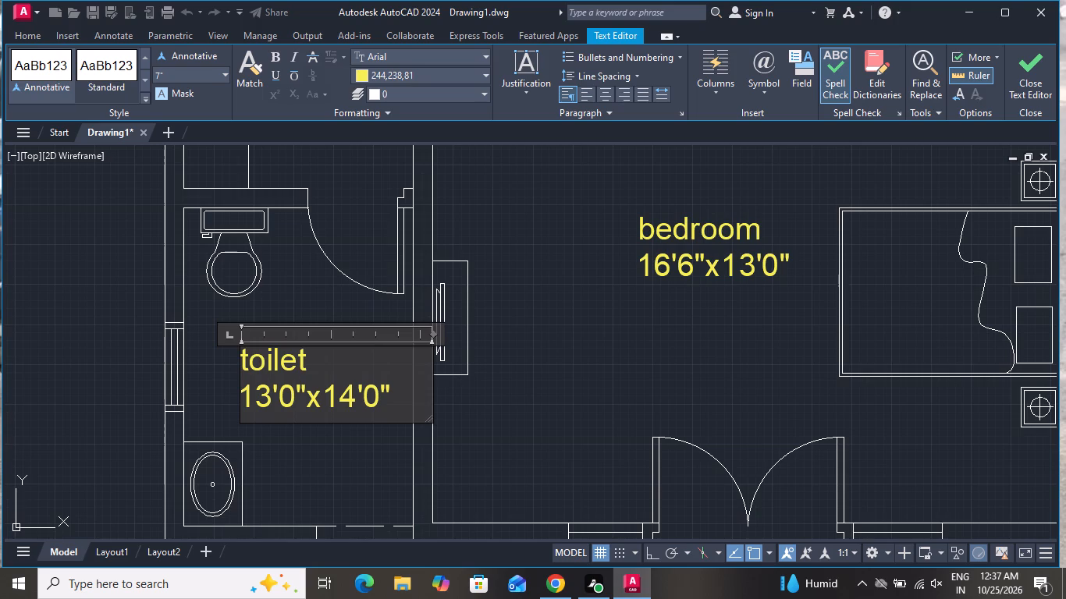
Change the size line of the label in the toilet below the dress room to 6'0"8'4".
click(398, 397)
key(BackSpace)
key(BackSpace)
key(BackSpace)
key(BackSpace)
key(BackSpace)
key(BackSpace)
key(BackSpace)
key(BackSpace)
key(BackSpace)
key(BackSpace)
key(BackSpace)
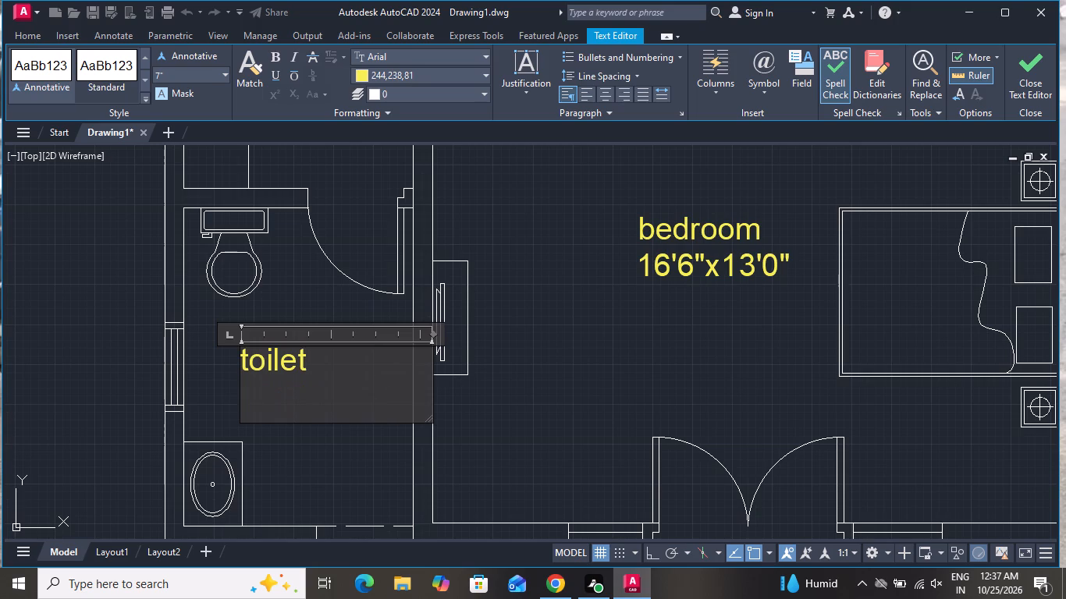
text(6')
key(0)
text("8)
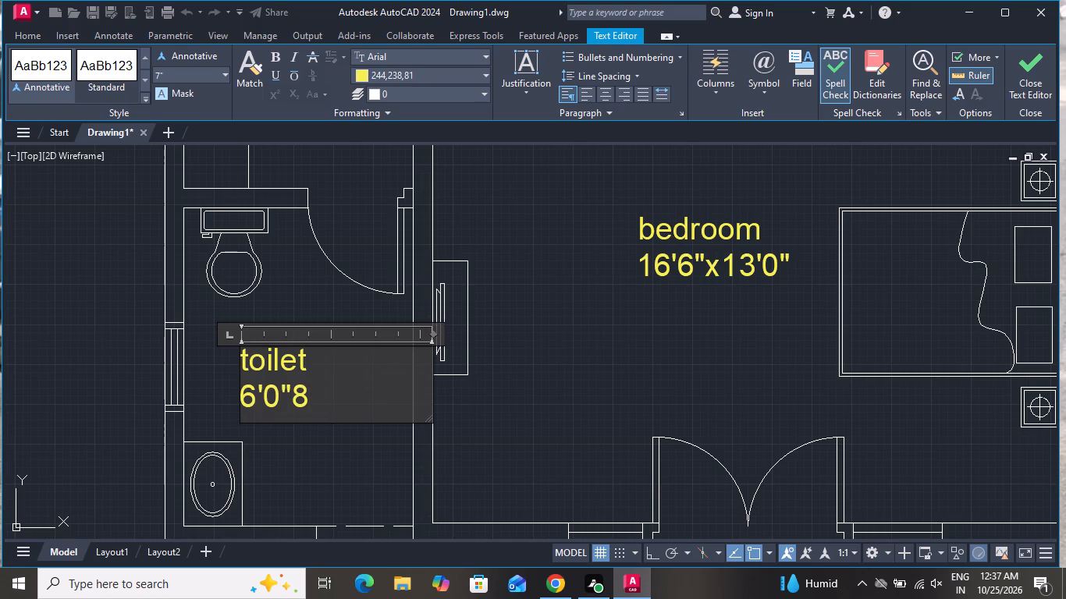
key(apostrophe)
key(4)
key(shift+quotedbl)
click(505, 413)
Replace the whole bedroom label in the open strip in front of the staircase and kitchen with "7' front set back".
scroll(505, 413, down, 1)
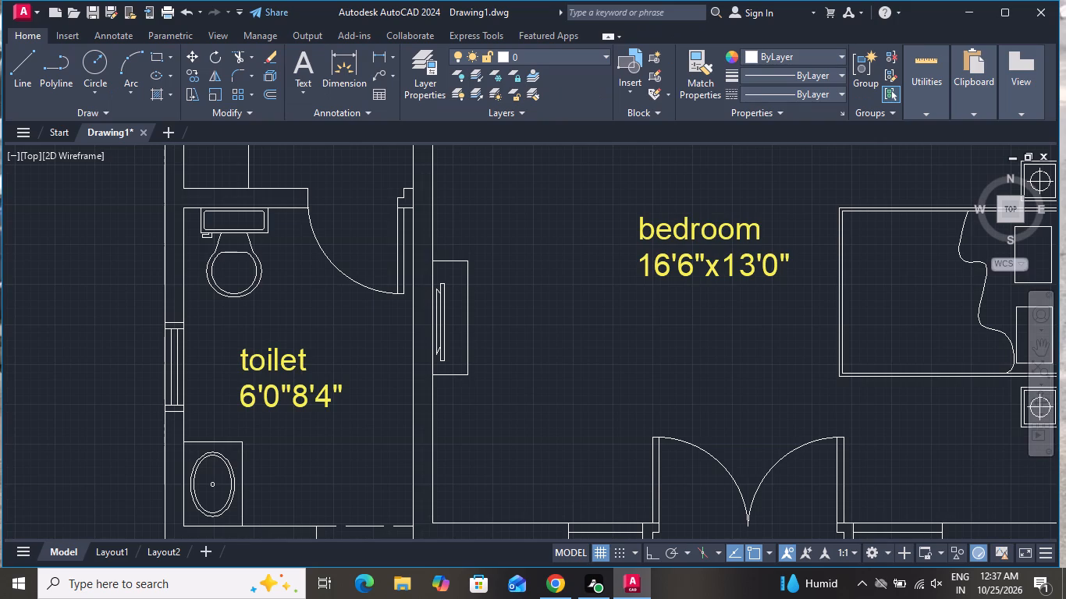
scroll(505, 413, down, 2)
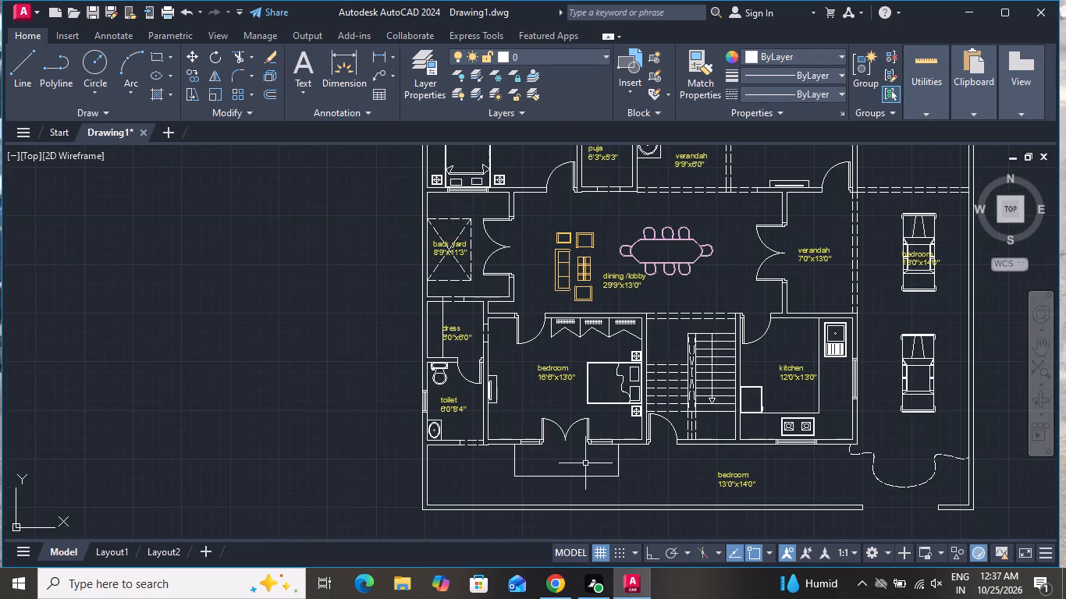
scroll(745, 486, up, 5)
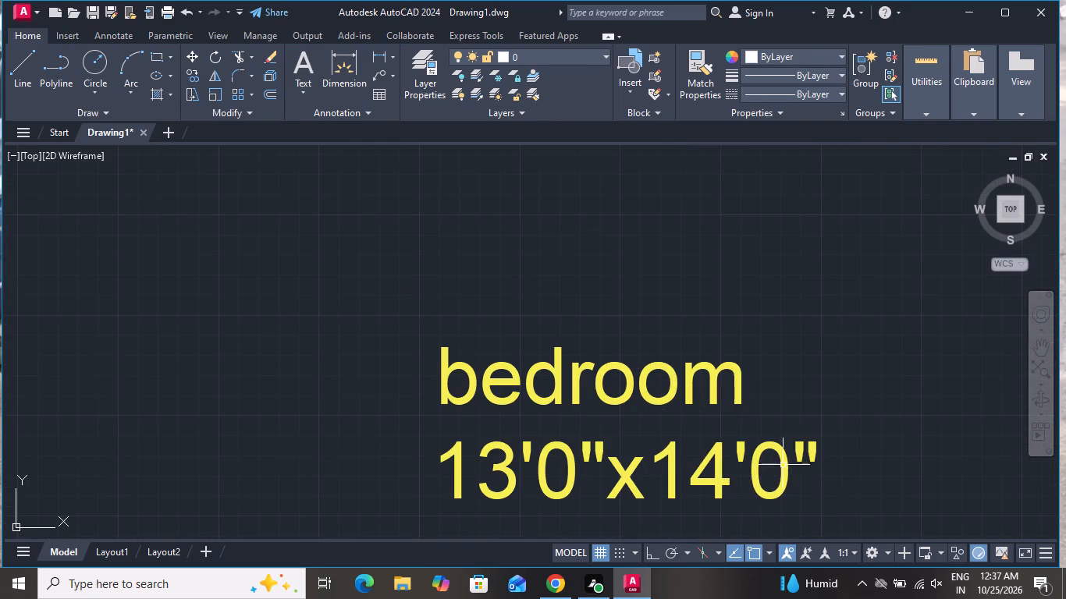
double_click(815, 452)
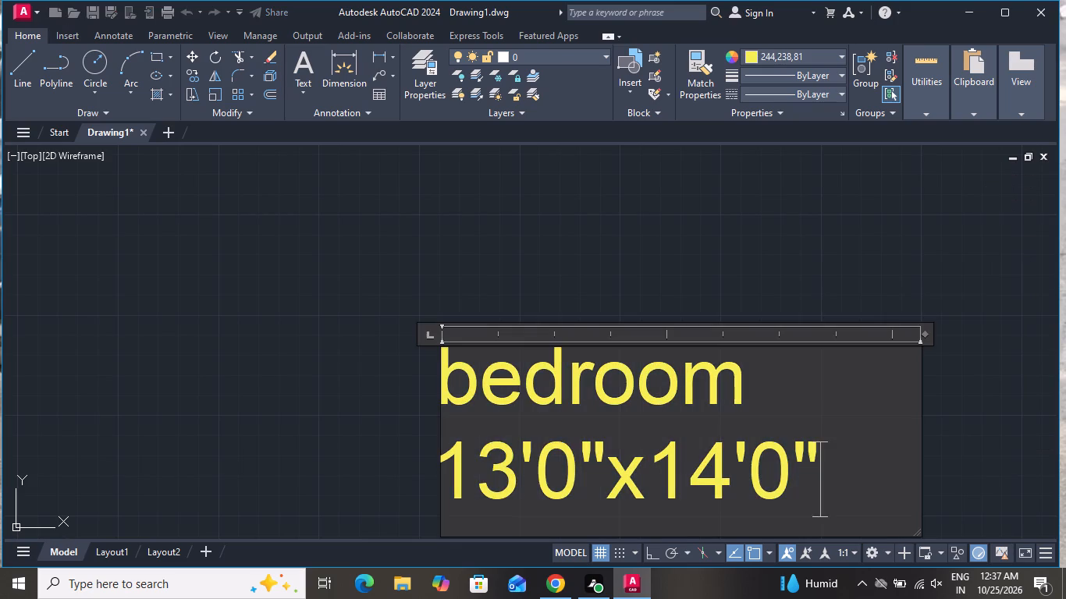
key(BackSpace)
key(BackSpace)
key(BackSpace)
key(BackSpace)
key(BackSpace)
key(BackSpace)
key(BackSpace)
key(BackSpace)
key(BackSpace)
key(BackSpace)
key(BackSpace)
key(BackSpace)
key(BackSpace)
key(BackSpace)
key(BackSpace)
key(BackSpace)
key(BackSpace)
key(BackSpace)
key(BackSpace)
key(BackSpace)
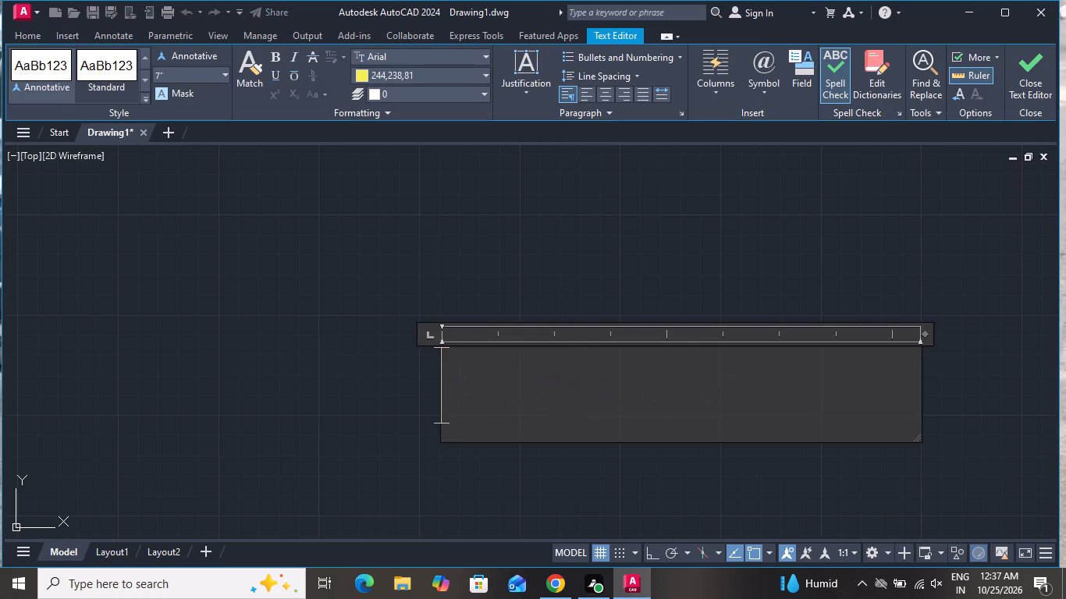
key(7)
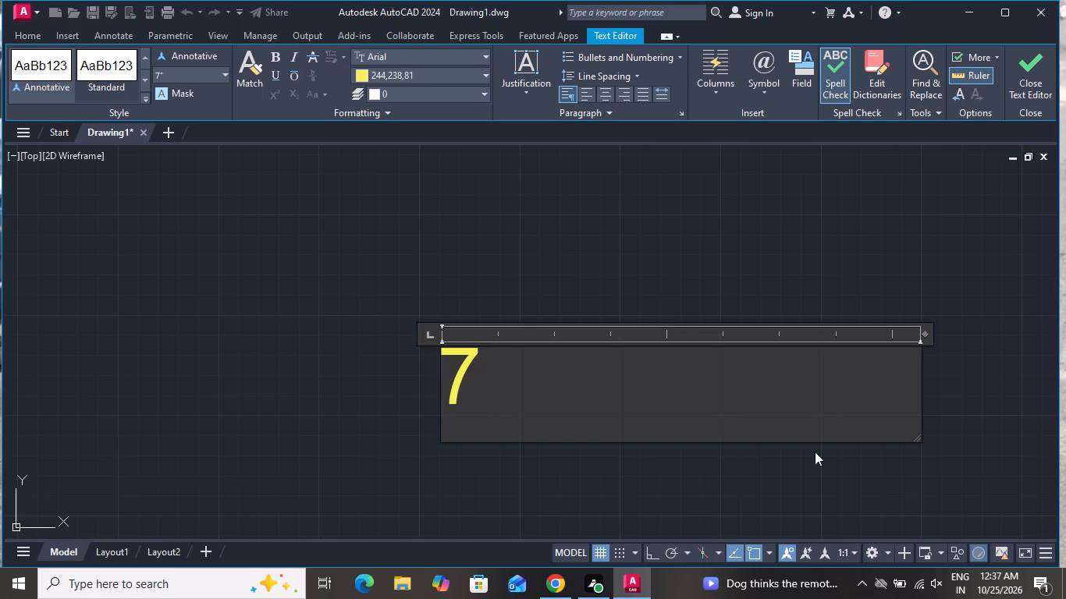
key(apostrophe)
key(space)
text(front)
key(space)
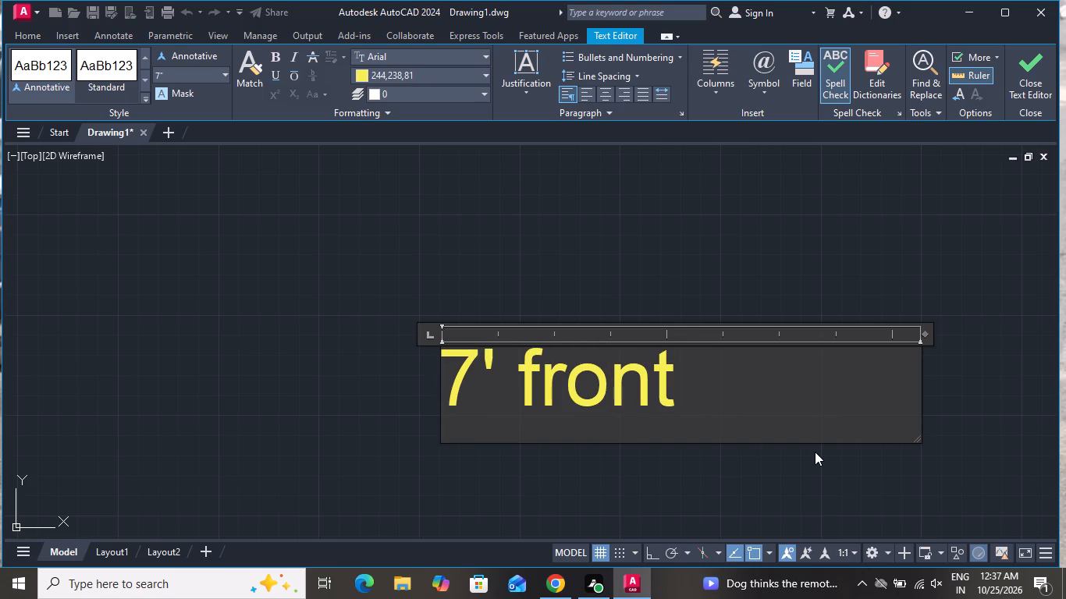
key(s)
text(et)
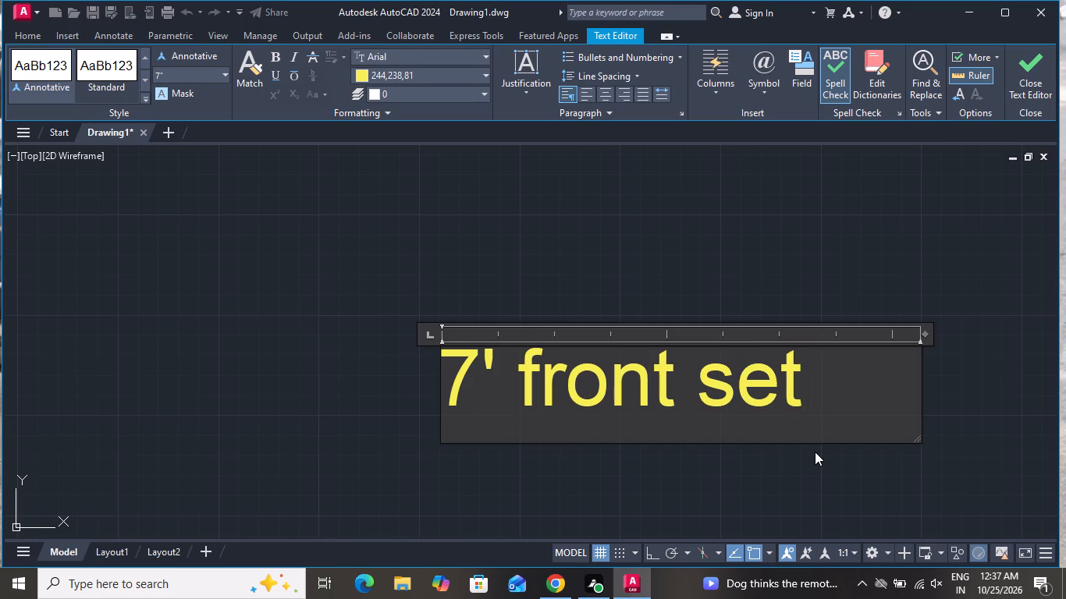
key(space)
text(bacl)
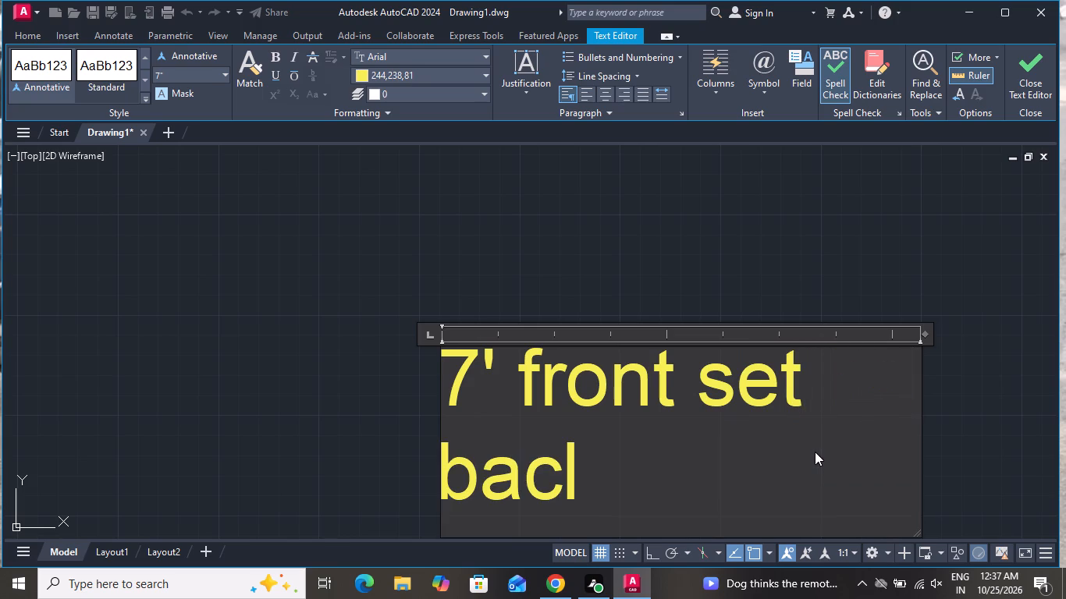
key(BackSpace)
key(k)
Widen the front set back label's text frame so its text fits on one line.
scroll(774, 402, down, 1)
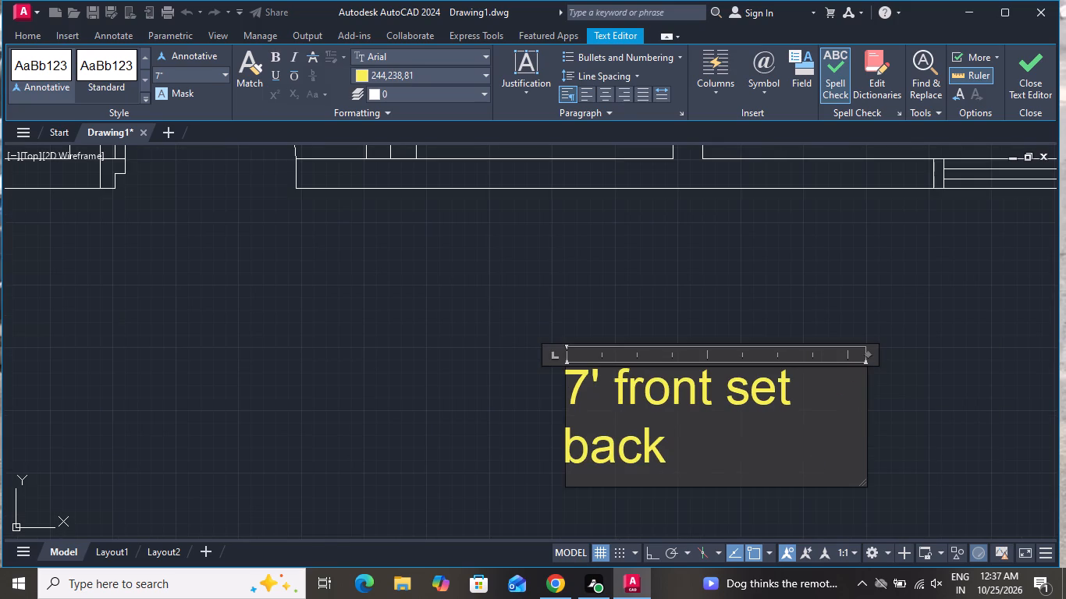
drag(865, 388, 933, 364)
click(761, 480)
Move the "7' front set back" label to just outside the staircase door, beside the rectangle in front of the bedroom.
scroll(518, 406, down, 2)
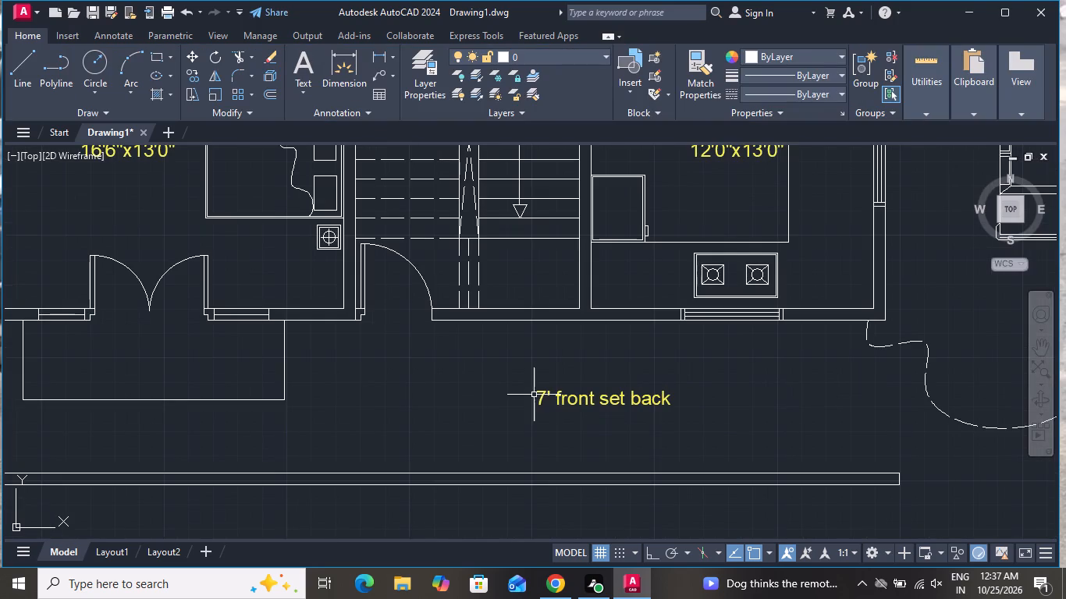
click(541, 394)
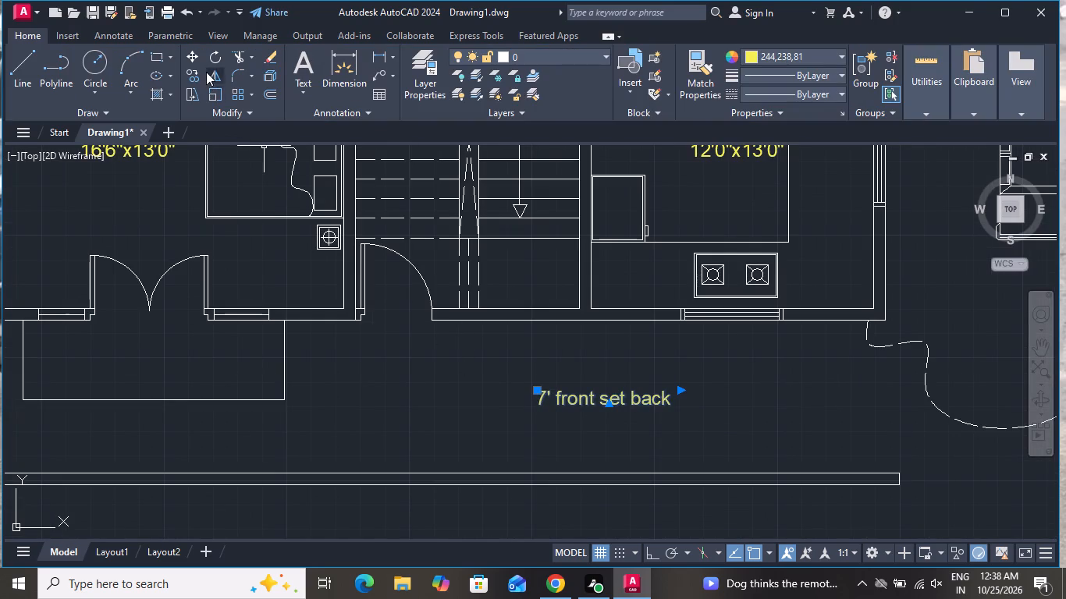
click(194, 59)
click(638, 416)
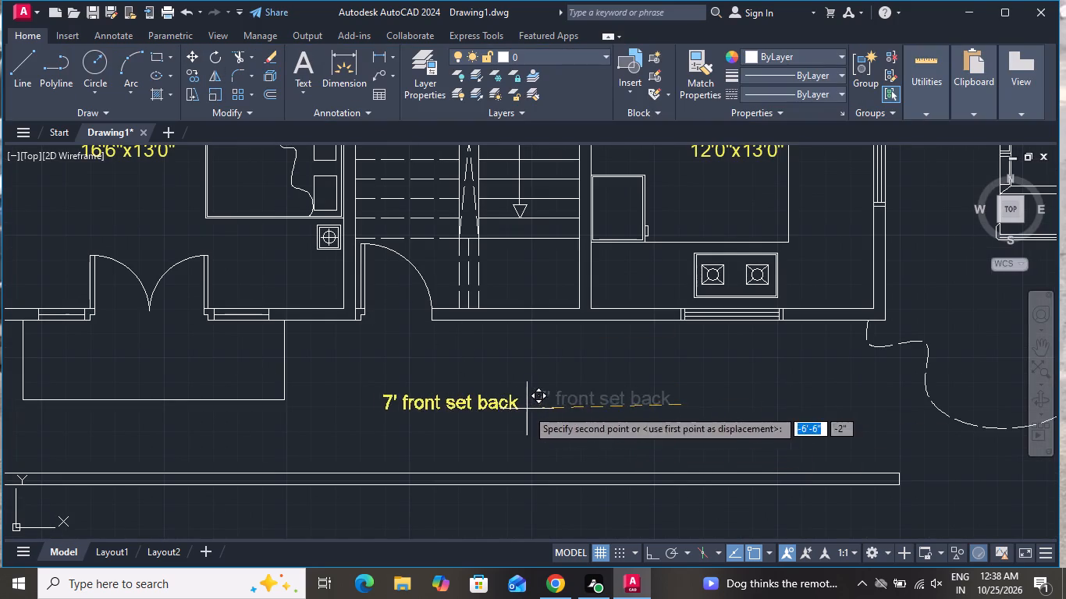
click(450, 367)
Replace the room name in the bedroom label over the upper parked car with "porch".
scroll(514, 424, down, 1)
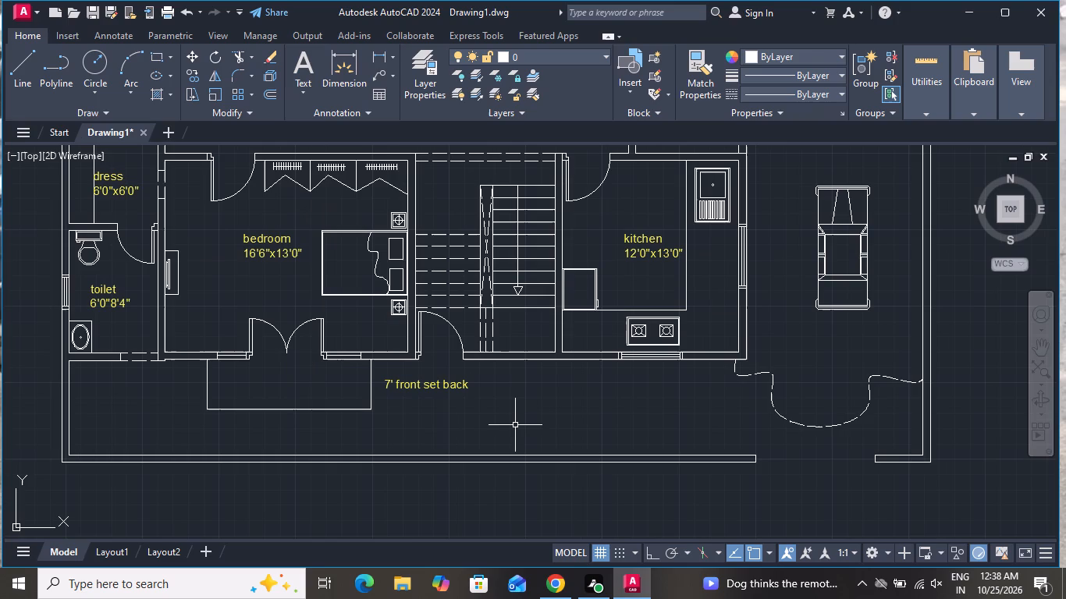
scroll(521, 423, down, 1)
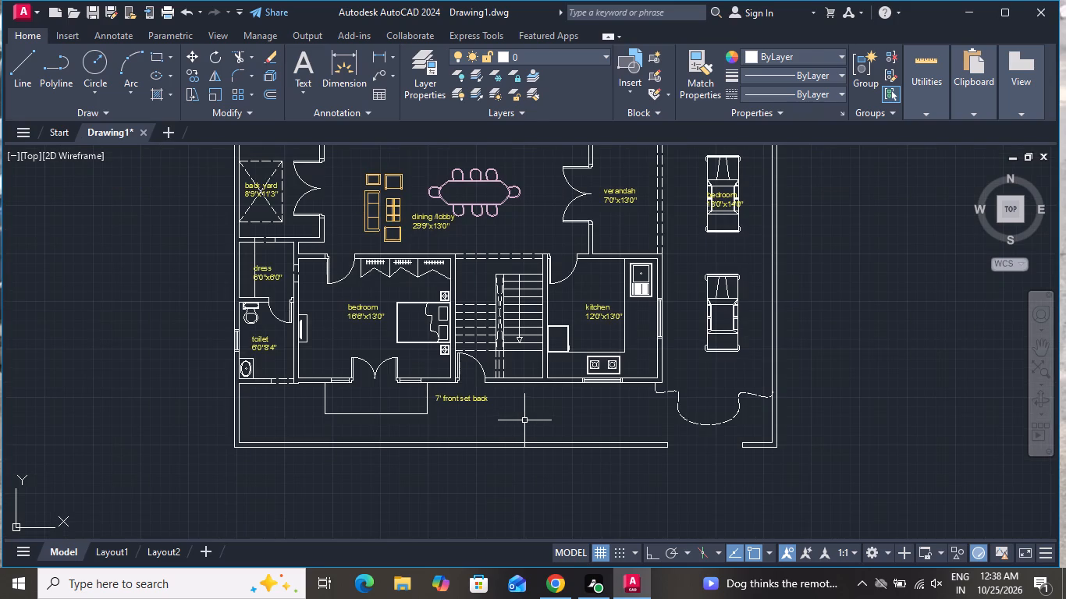
scroll(721, 174, up, 4)
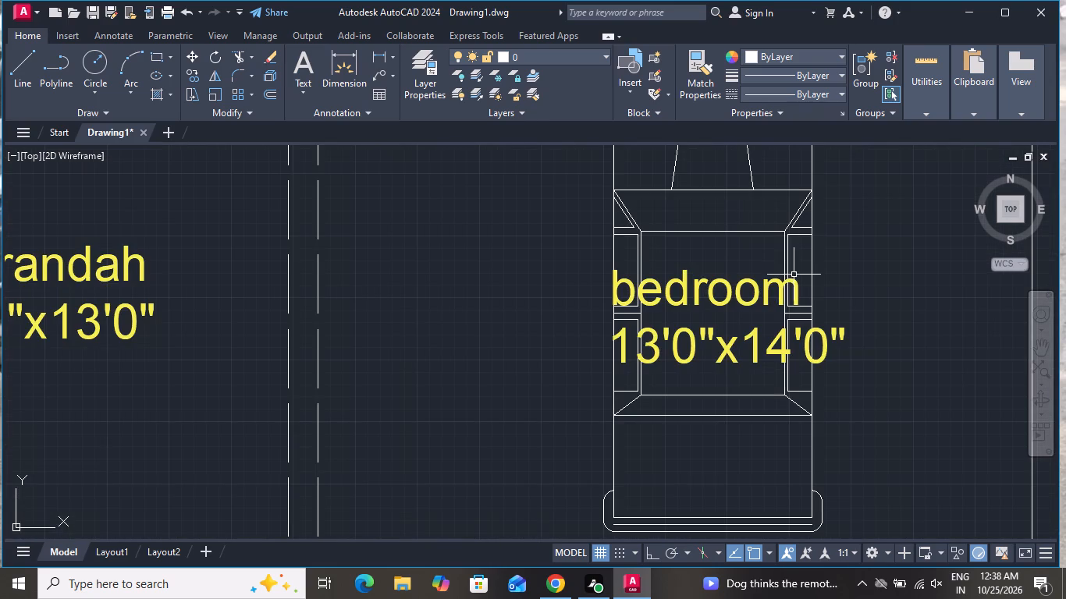
double_click(796, 282)
key(BackSpace)
key(BackSpace)
key(BackSpace)
key(BackSpace)
key(BackSpace)
key(BackSpace)
key(BackSpace)
key(BackSpace)
key(BackSpace)
key(BackSpace)
key(BackSpace)
key(BackSpace)
key(BackSpace)
key(BackSpace)
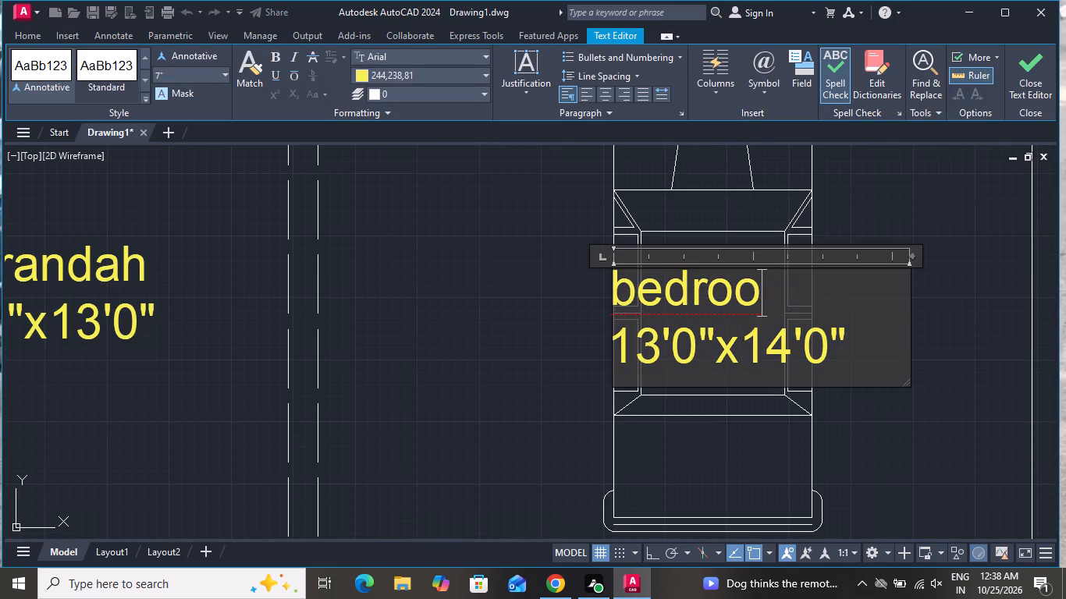
text(porch)
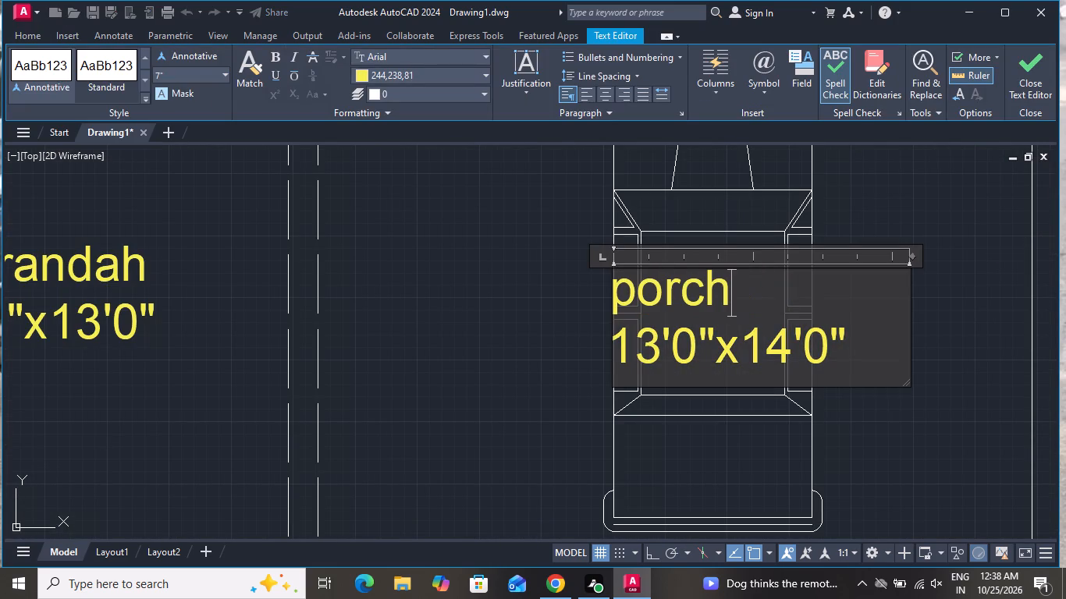
Change the size line of the porch label to 12'0"x33'3".
click(888, 332)
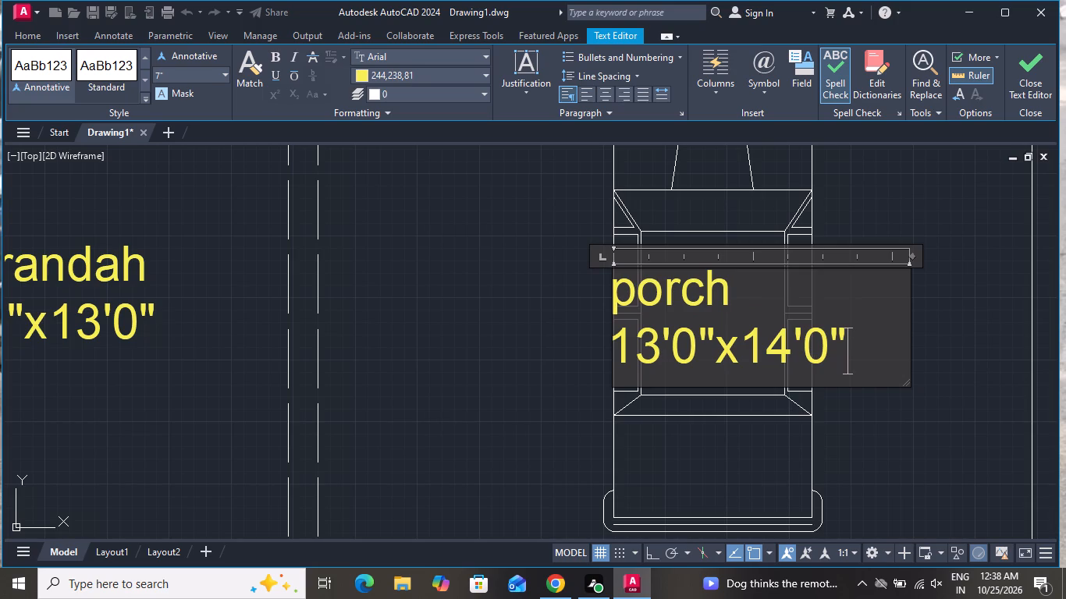
key(BackSpace)
key(BackSpace)
key(BackSpace)
key(BackSpace)
key(BackSpace)
key(BackSpace)
key(BackSpace)
key(BackSpace)
key(BackSpace)
key(BackSpace)
key(BackSpace)
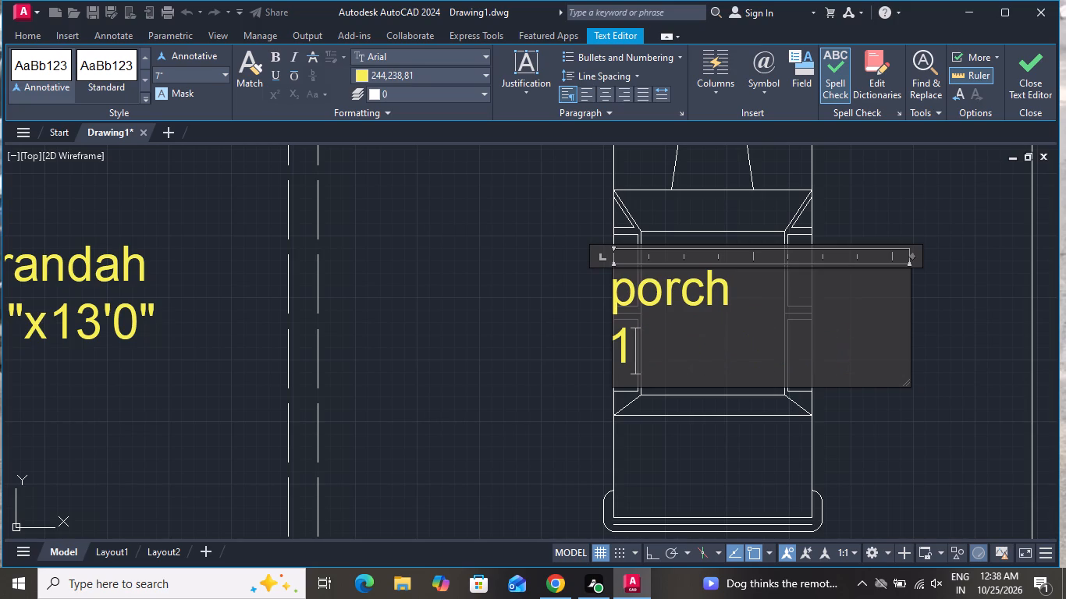
text(12)
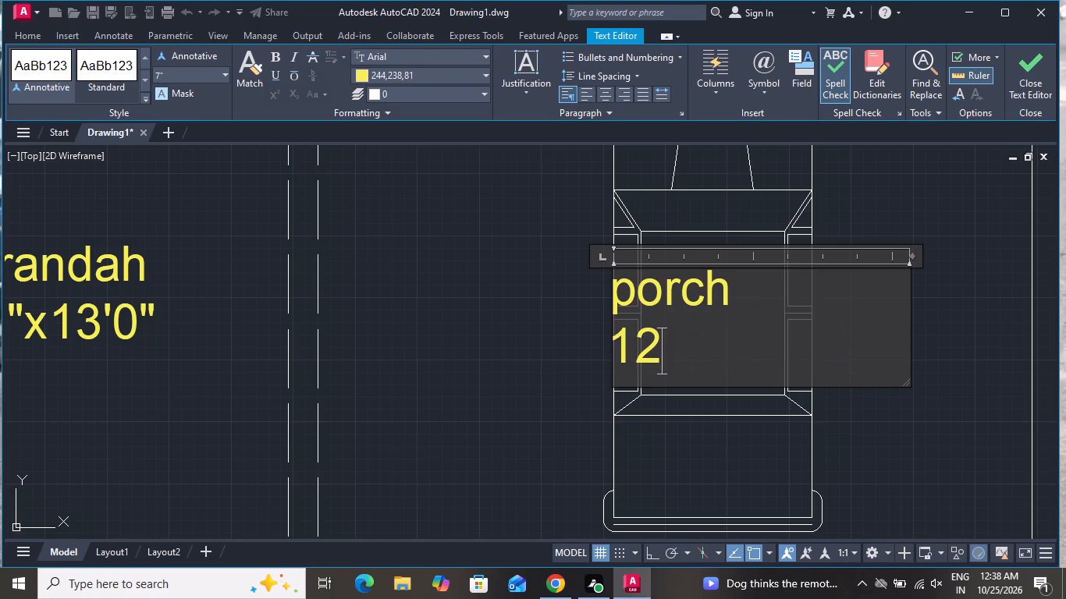
text('0"x)
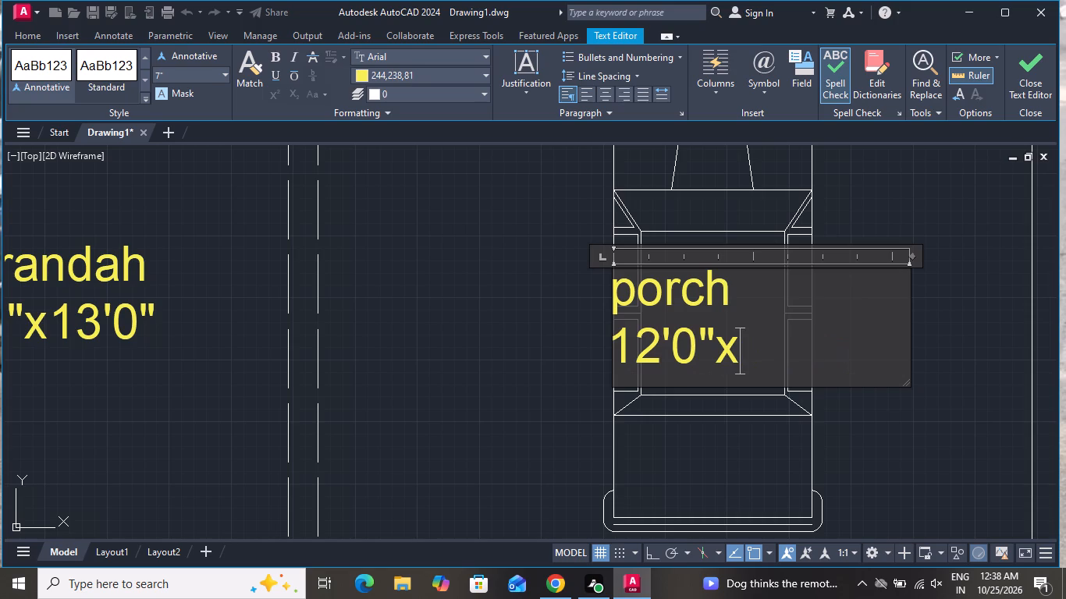
text(33)
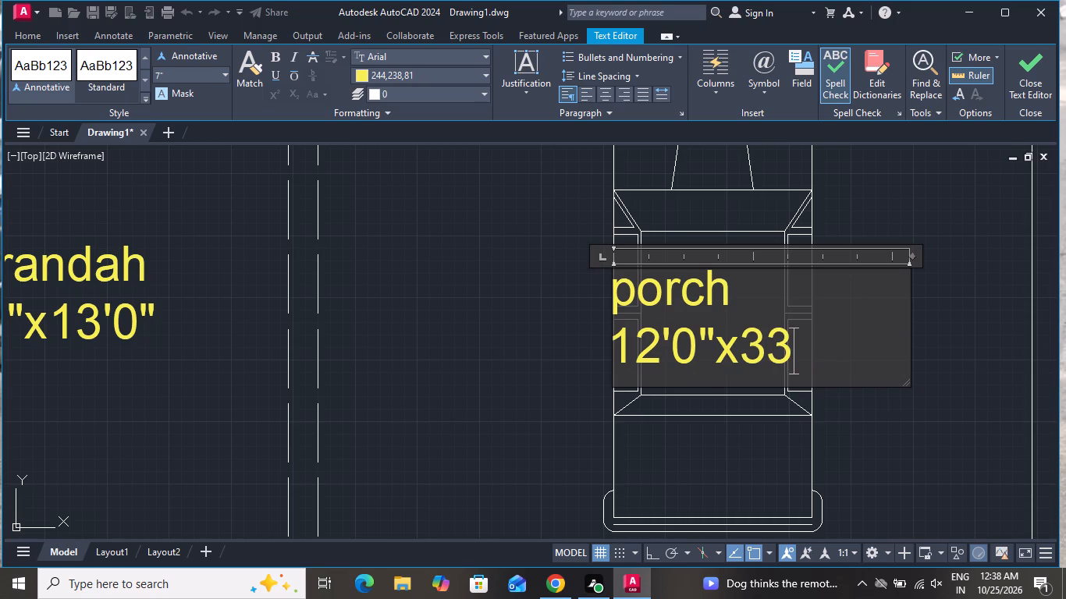
key(apostrophe)
key(3)
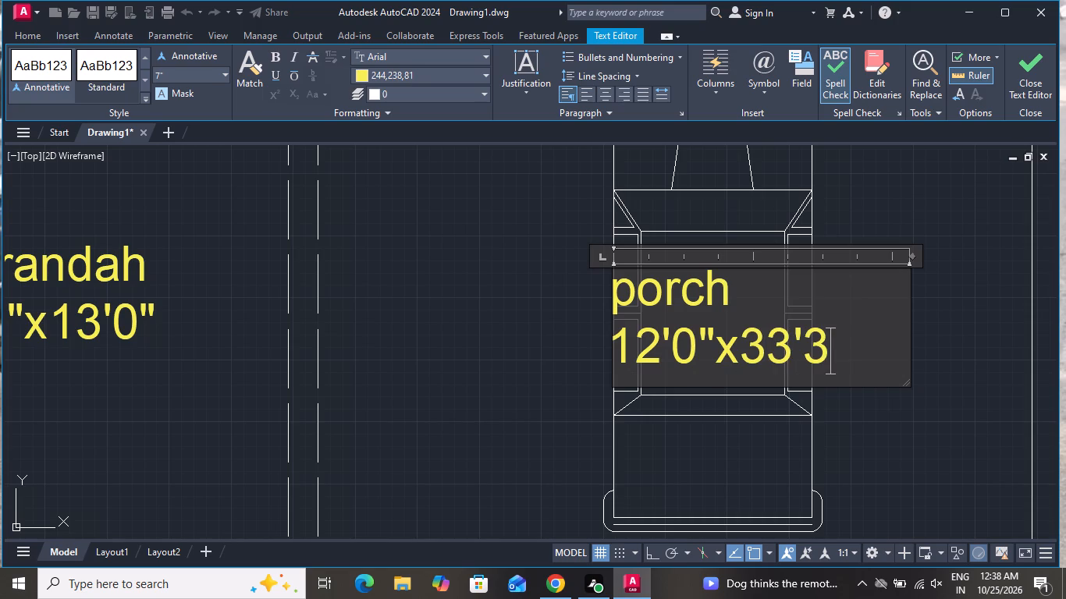
key(shift+quotedbl)
click(539, 228)
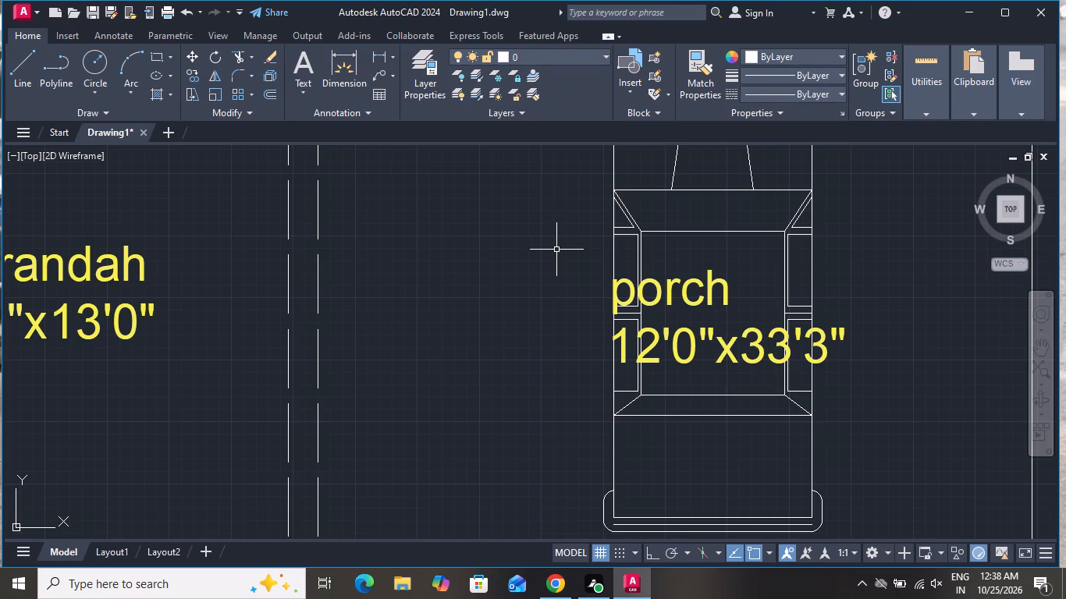
Add the multiline text "up" just above the top step of the staircase between the bedroom and the kitchen.
scroll(557, 250, down, 3)
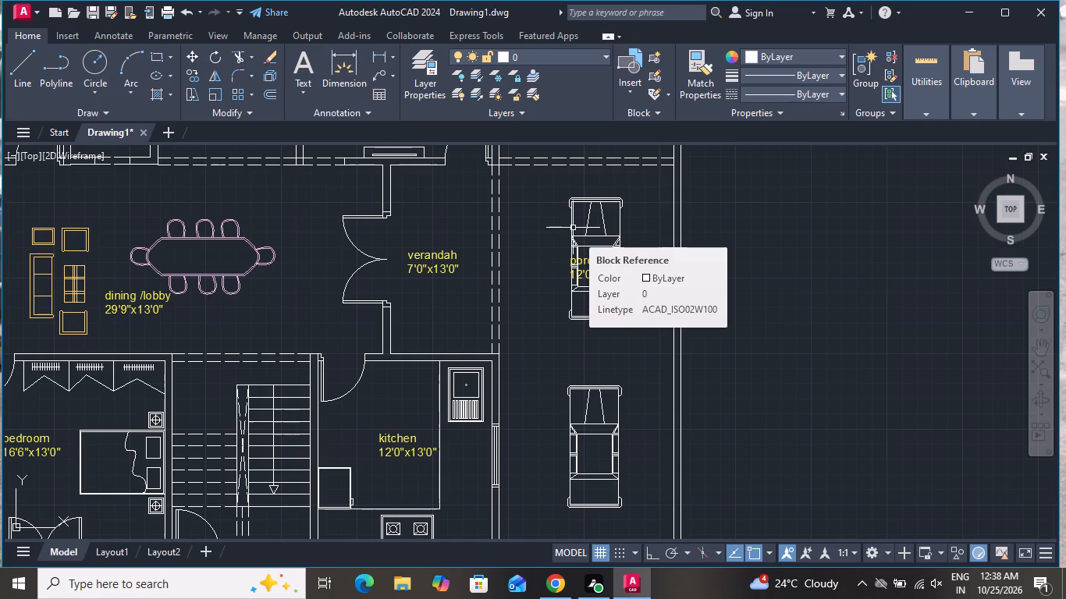
scroll(454, 334, down, 2)
scroll(350, 355, up, 3)
scroll(425, 353, up, 1)
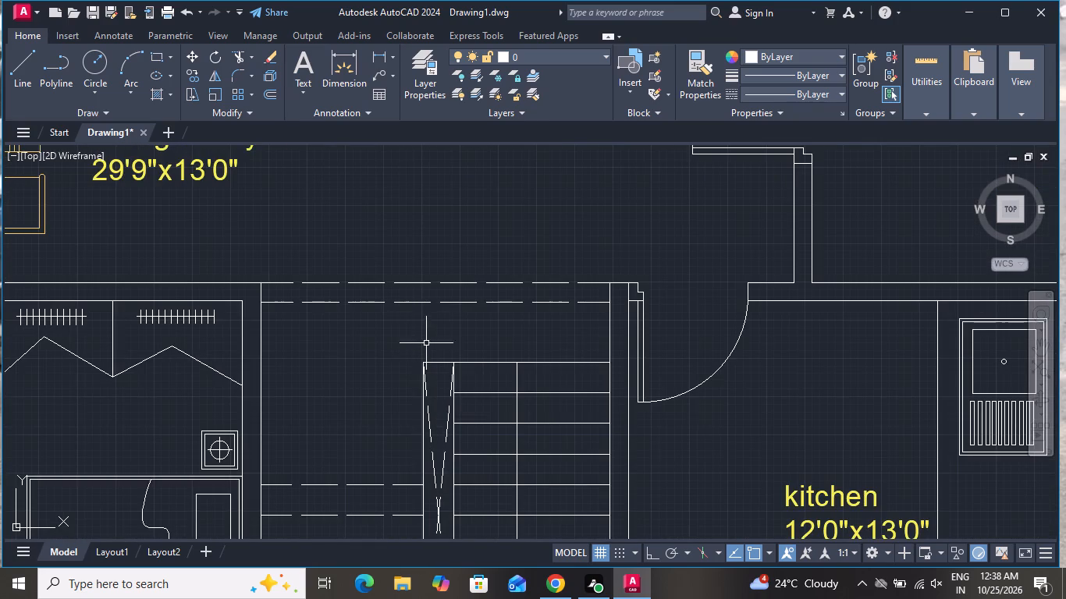
click(299, 66)
scroll(534, 330, up, 1)
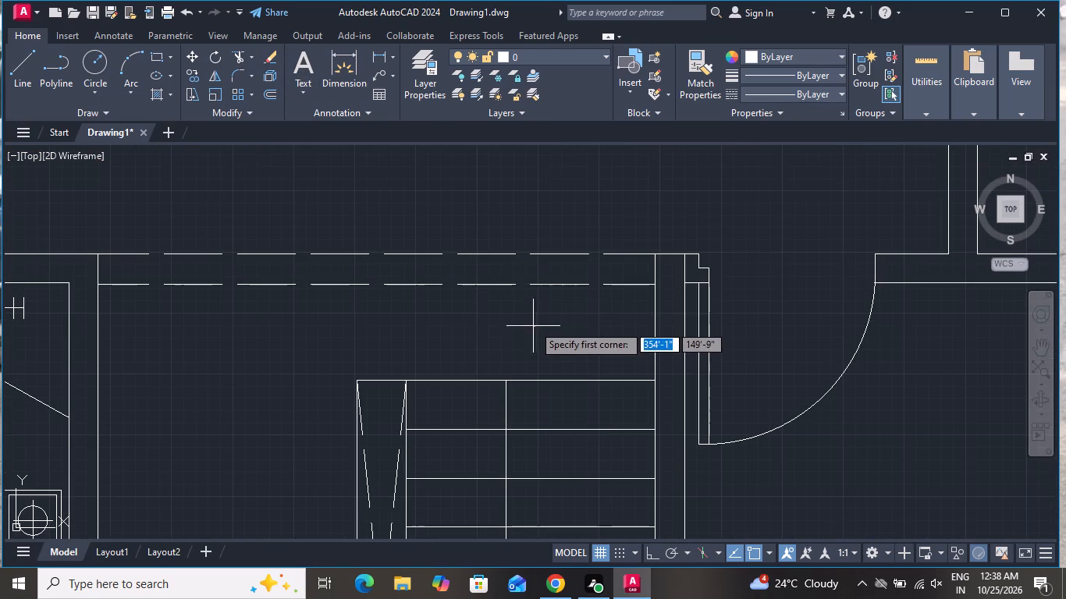
click(467, 338)
click(557, 354)
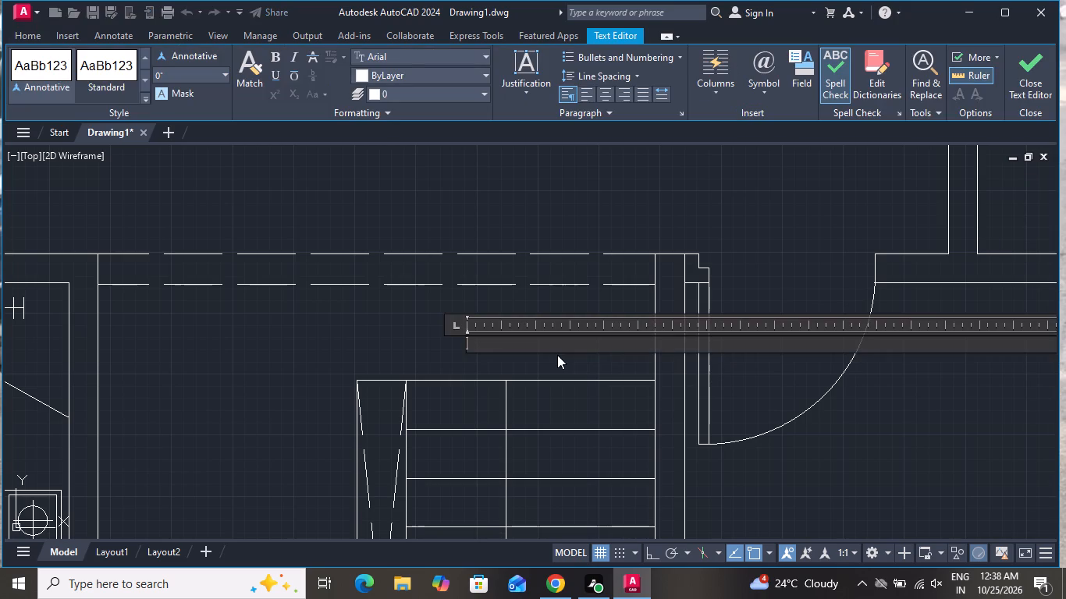
text(up)
scroll(537, 382, up, 1)
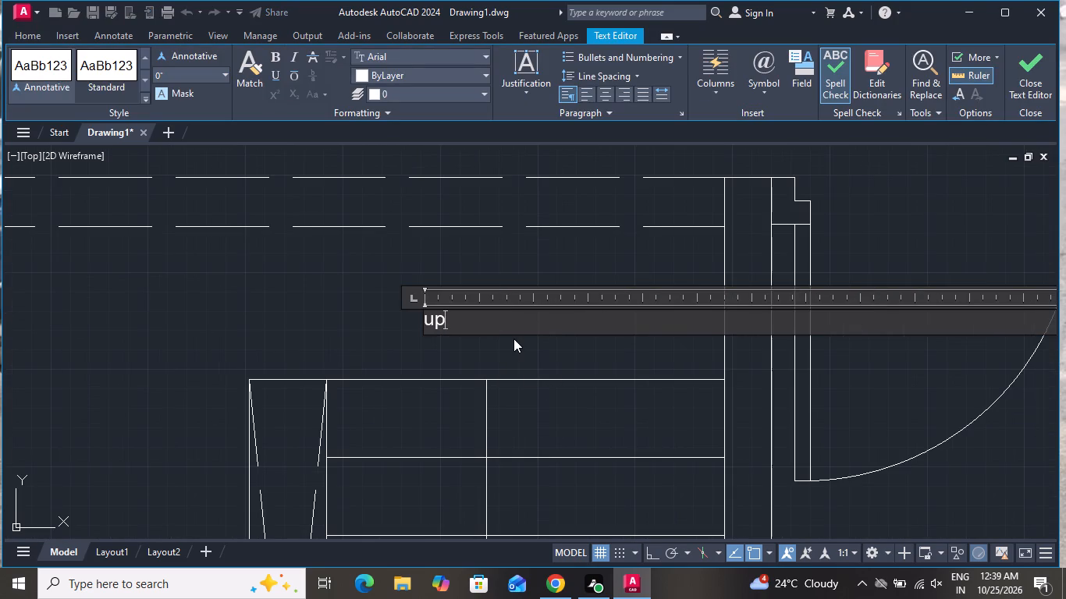
click(503, 326)
click(454, 342)
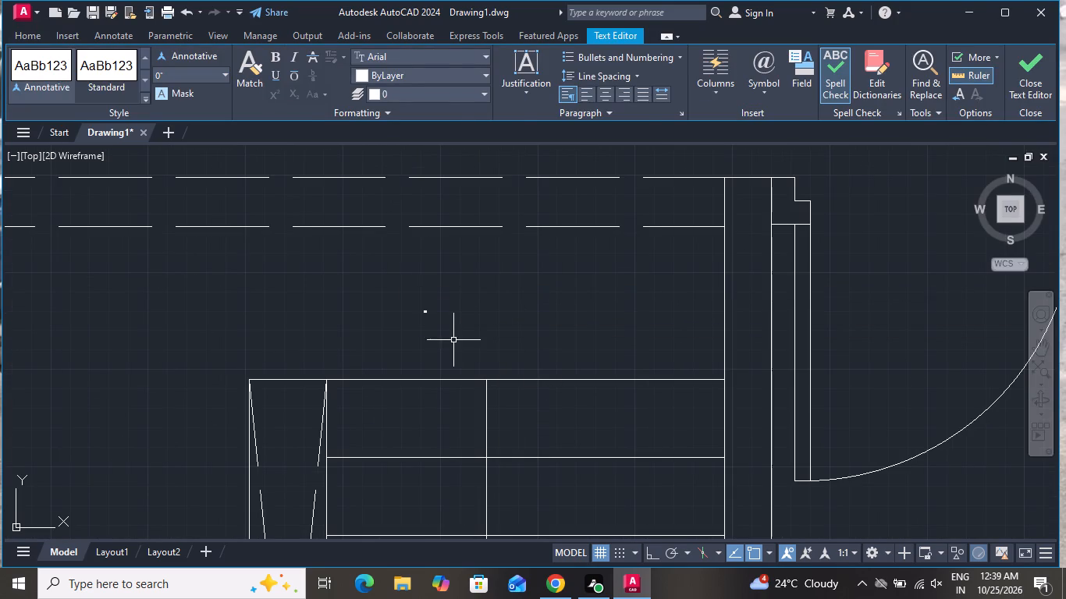
Set the text height of the staircase's "up" label to 6".
click(432, 265)
click(405, 328)
right_click(403, 330)
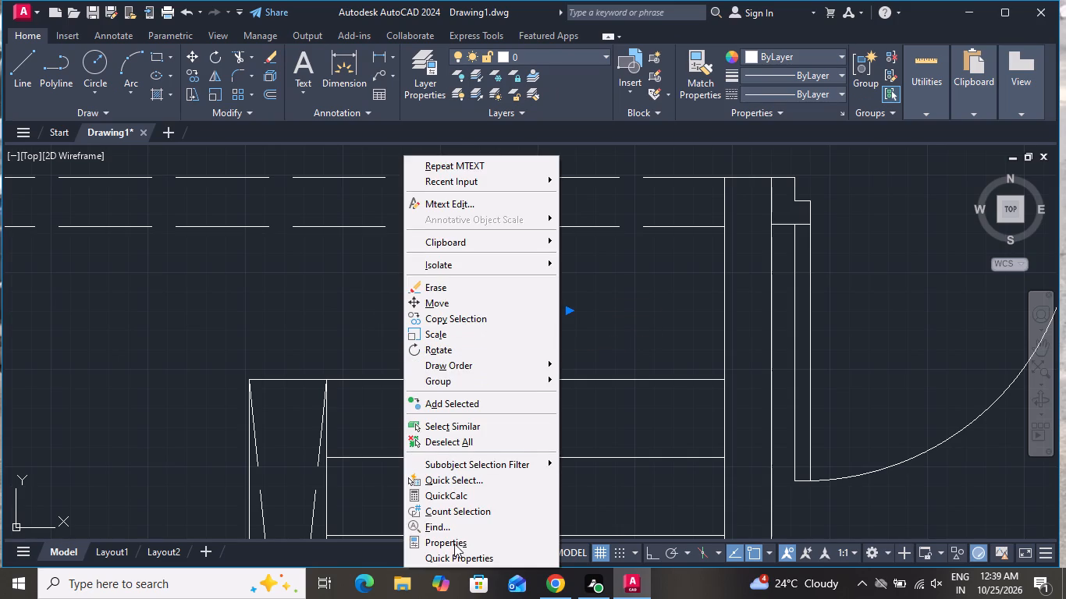
click(460, 545)
scroll(147, 334, down, 2)
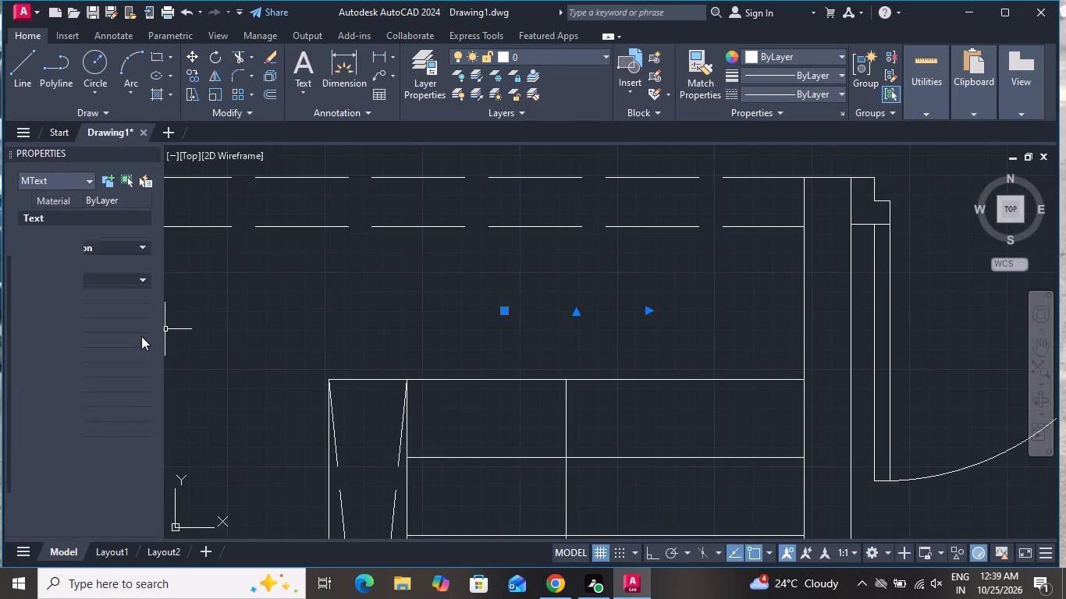
click(120, 307)
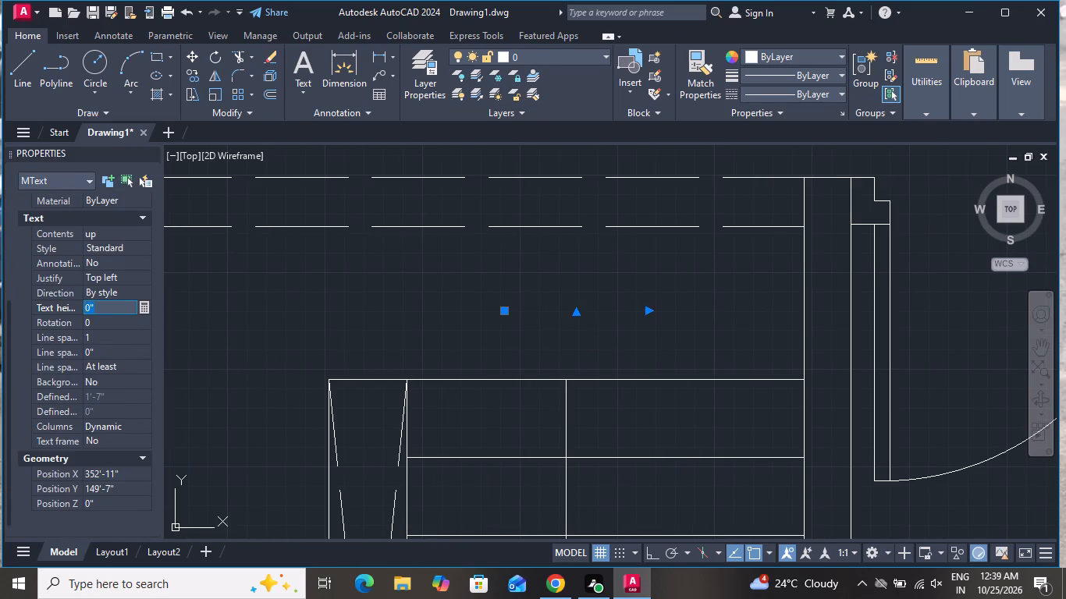
key(BackSpace)
key(6)
key(shift+quotedbl)
click(144, 133)
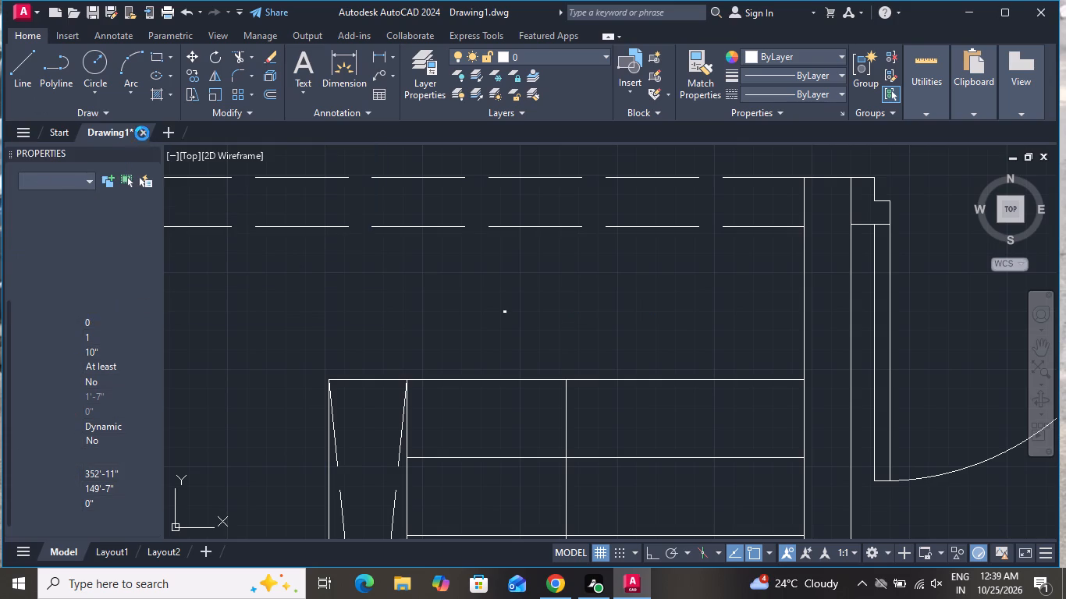
click(626, 238)
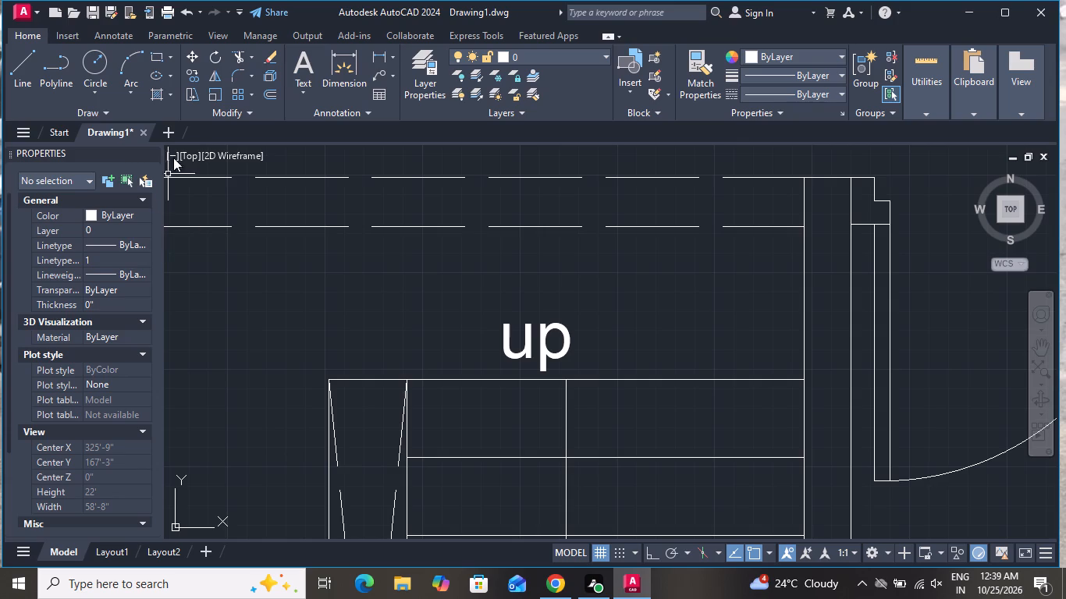
click(152, 156)
Rotate the "up" label 90 degrees with Ortho on so that it reads vertically above the staircase.
scroll(282, 231, down, 1)
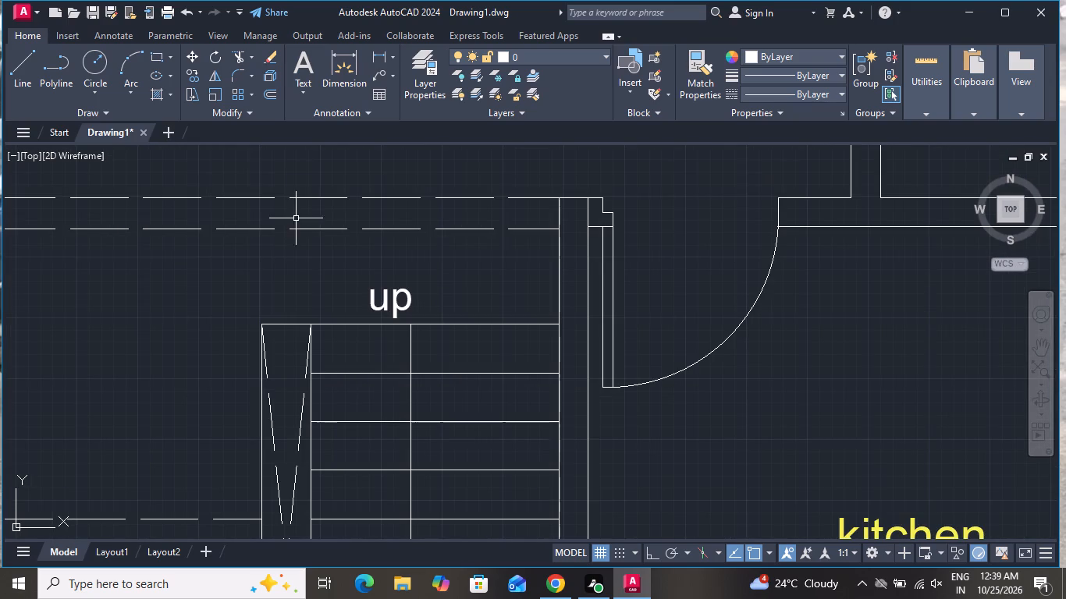
scroll(347, 321, up, 1)
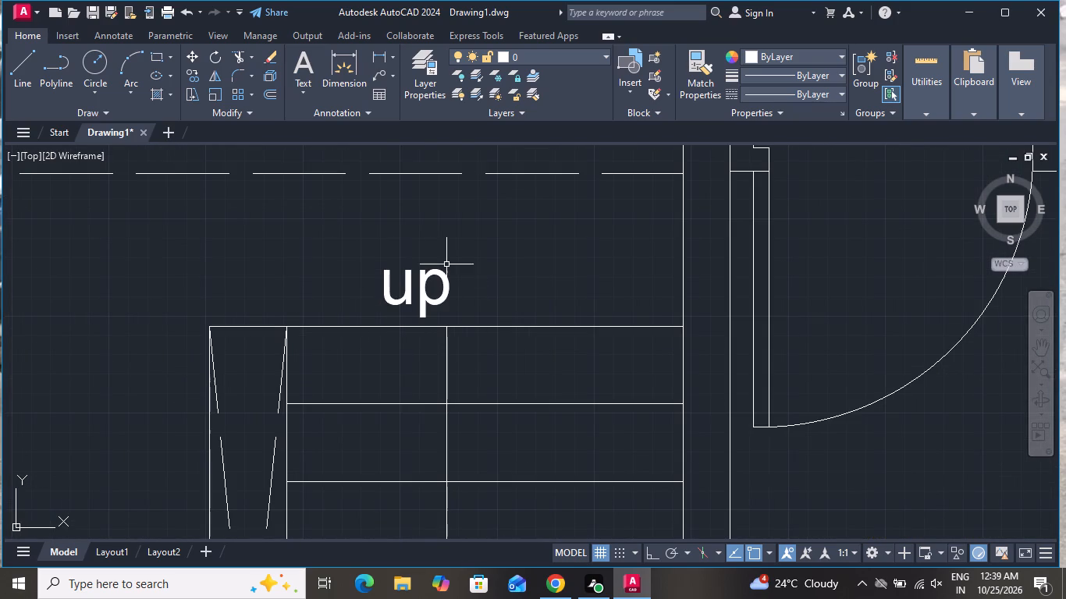
click(447, 264)
click(389, 307)
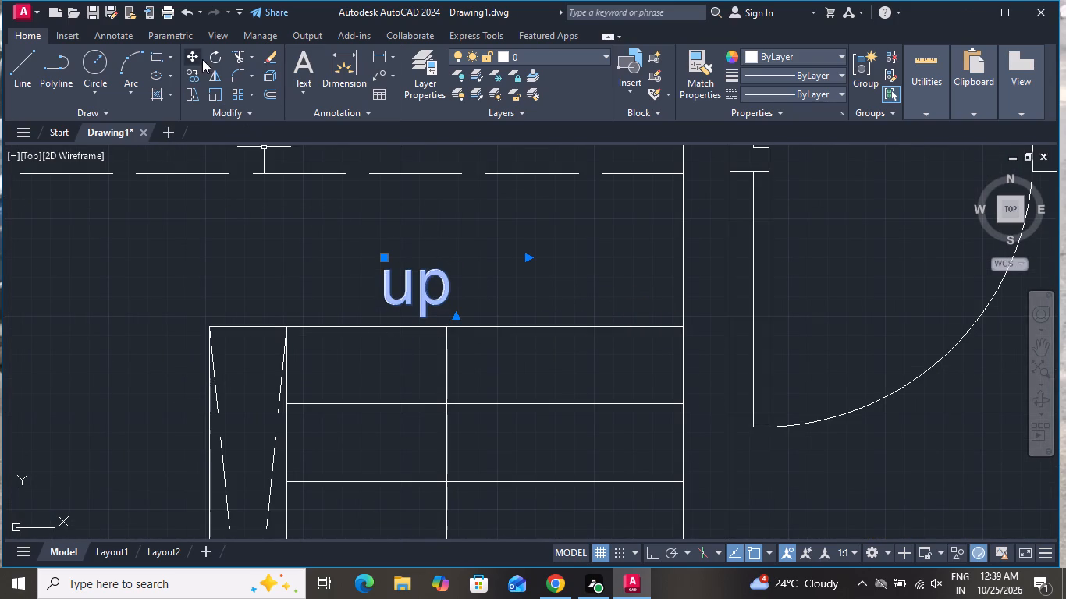
click(206, 51)
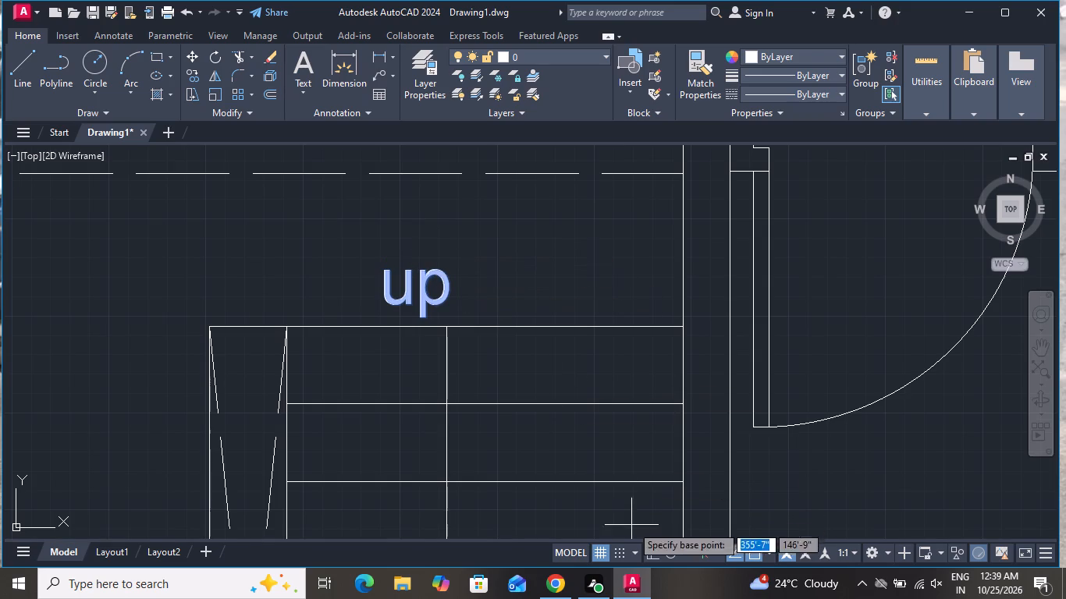
click(653, 554)
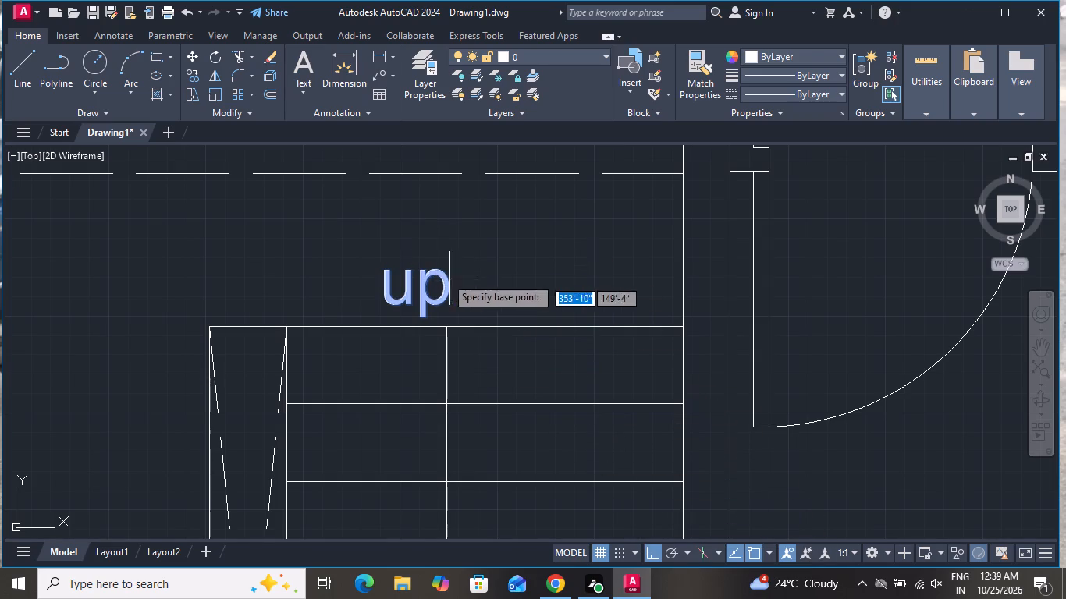
click(442, 268)
click(421, 229)
Move the rotated "up" label freely, with Ortho off, so it sits centred just above the staircase's direction line.
click(456, 277)
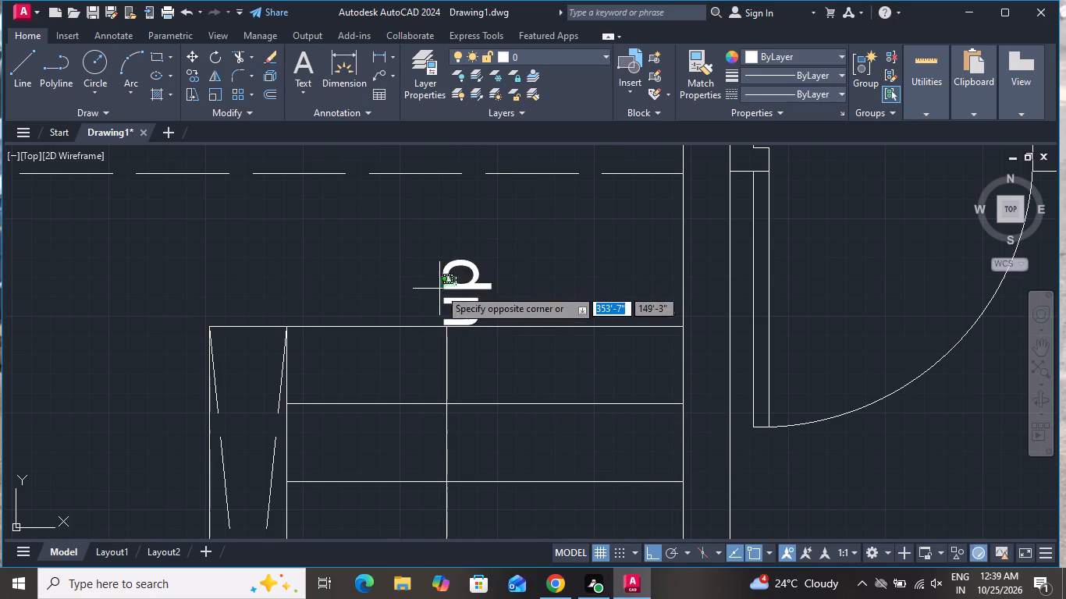
click(439, 289)
click(188, 55)
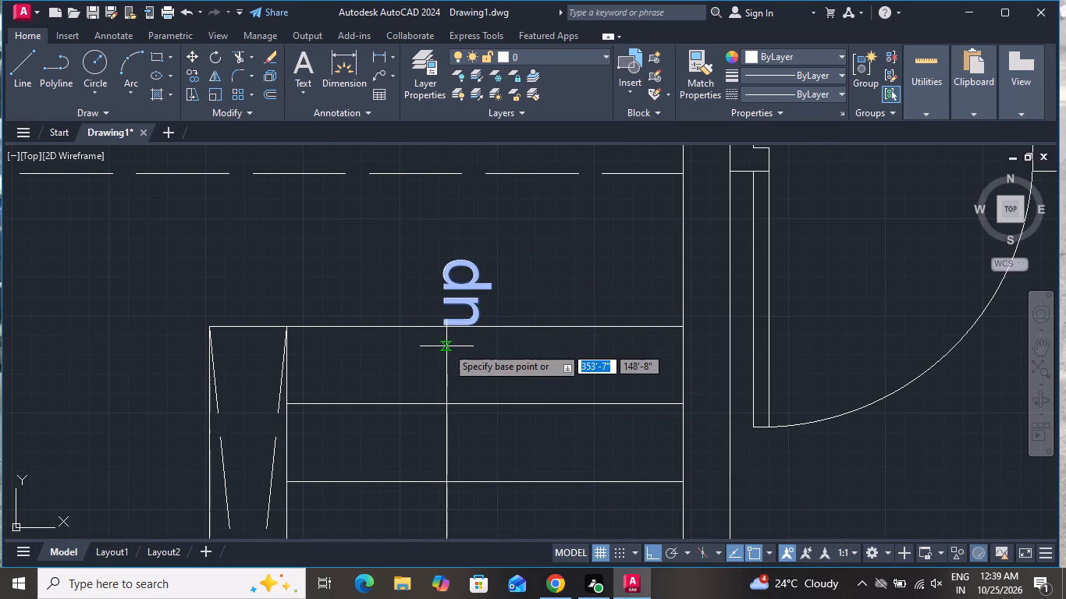
scroll(446, 346, up, 1)
click(469, 308)
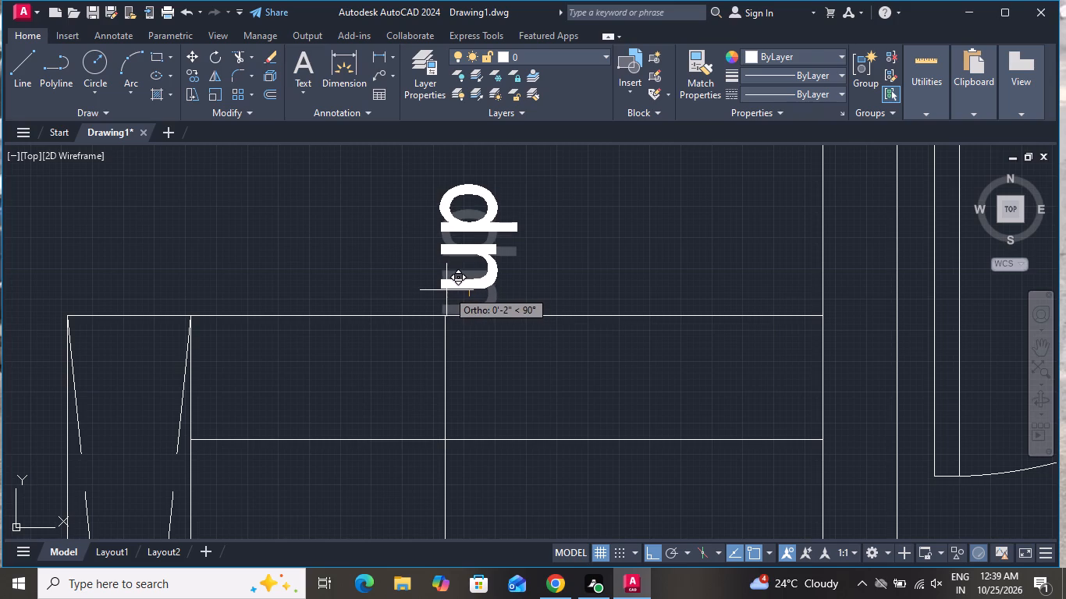
click(653, 558)
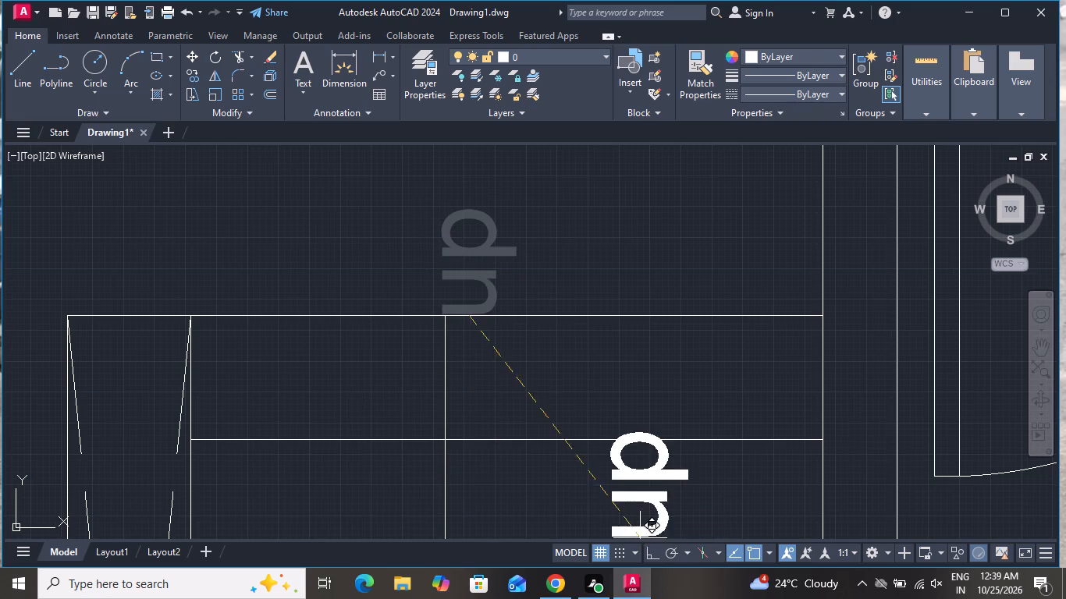
click(454, 296)
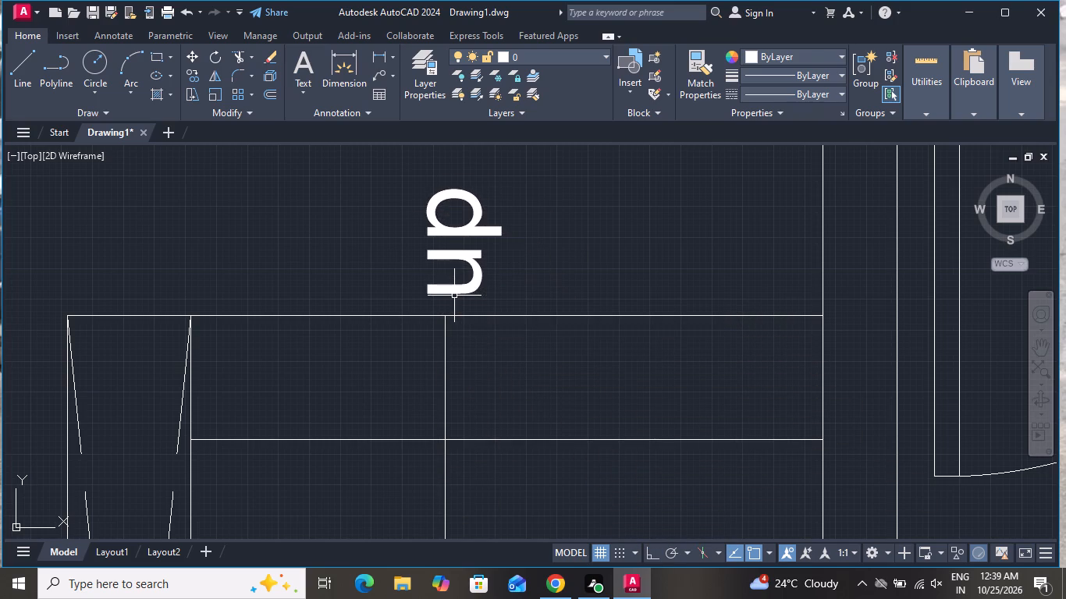
Draw a small circle centred on the inner line of the boundary wall, between the dashed lines at the porch's upper end.
scroll(447, 307, down, 1)
scroll(515, 304, down, 1)
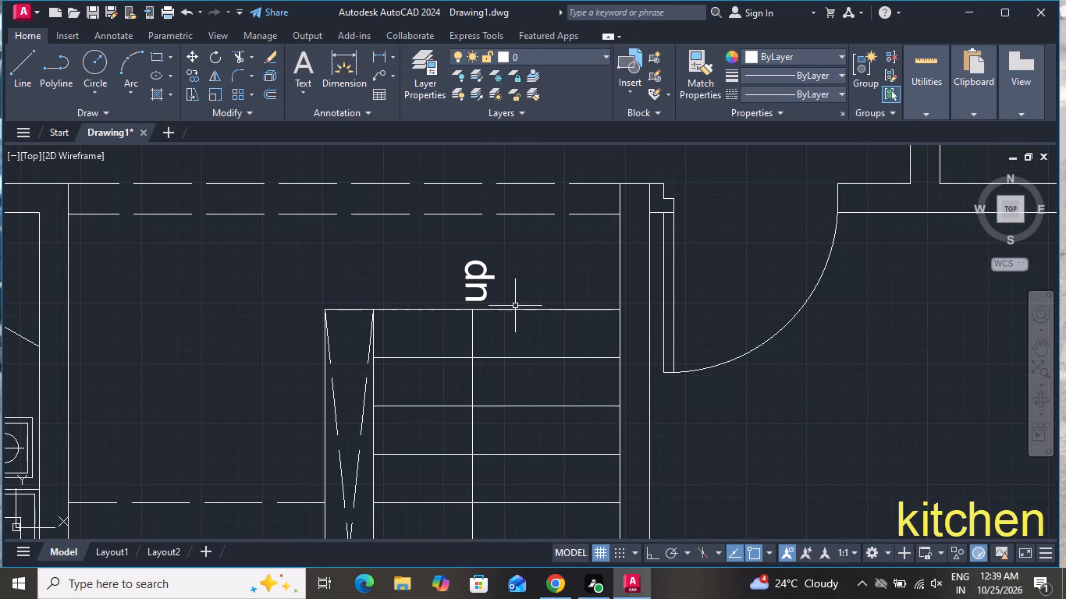
scroll(515, 306, down, 3)
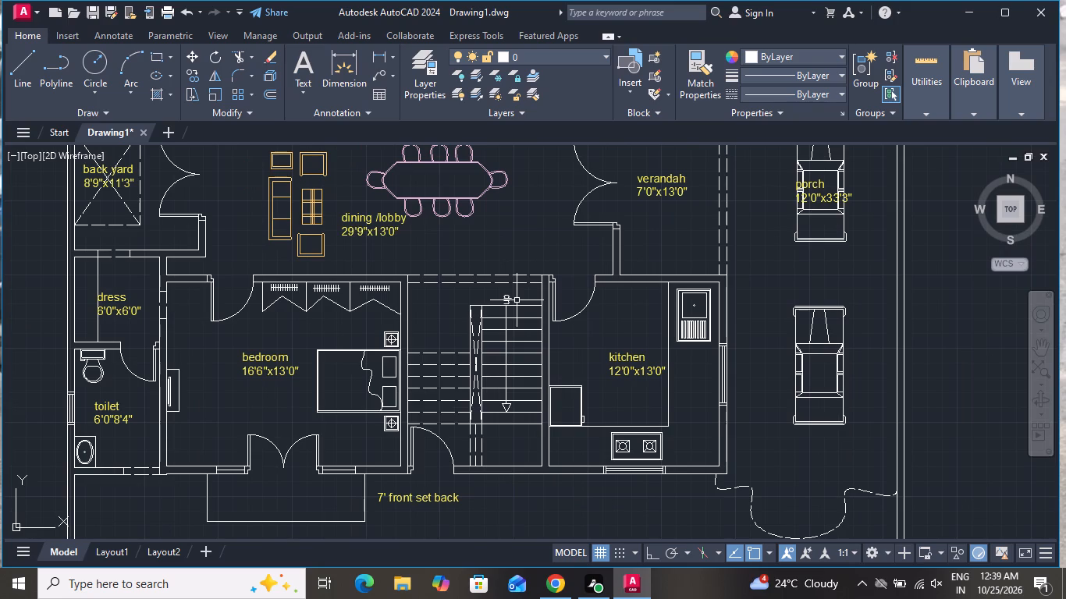
click(102, 69)
scroll(308, 273, down, 1)
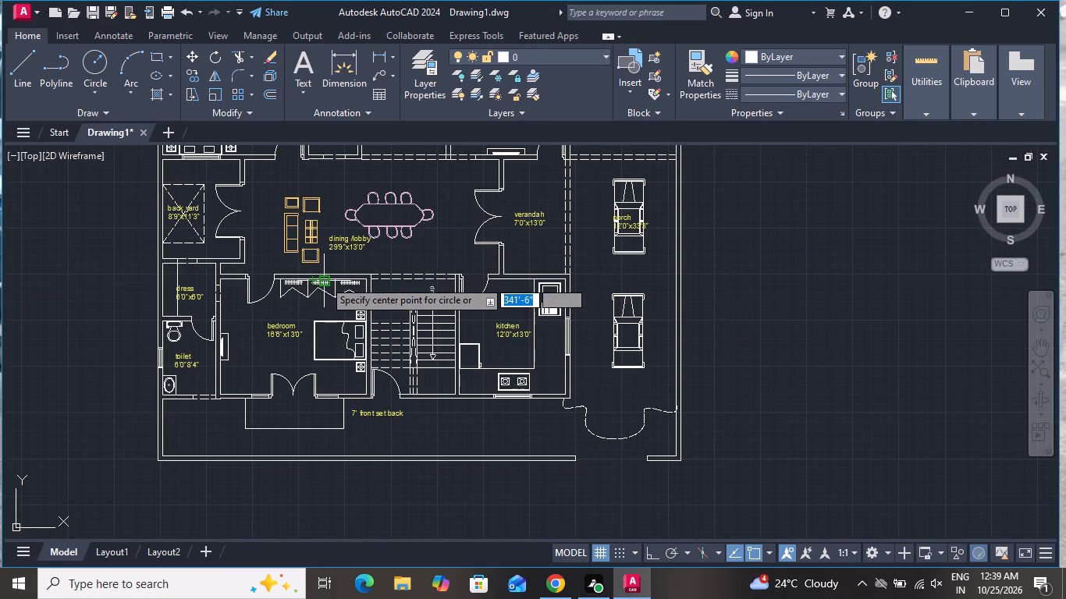
scroll(324, 280, down, 1)
scroll(547, 211, up, 4)
scroll(537, 206, down, 2)
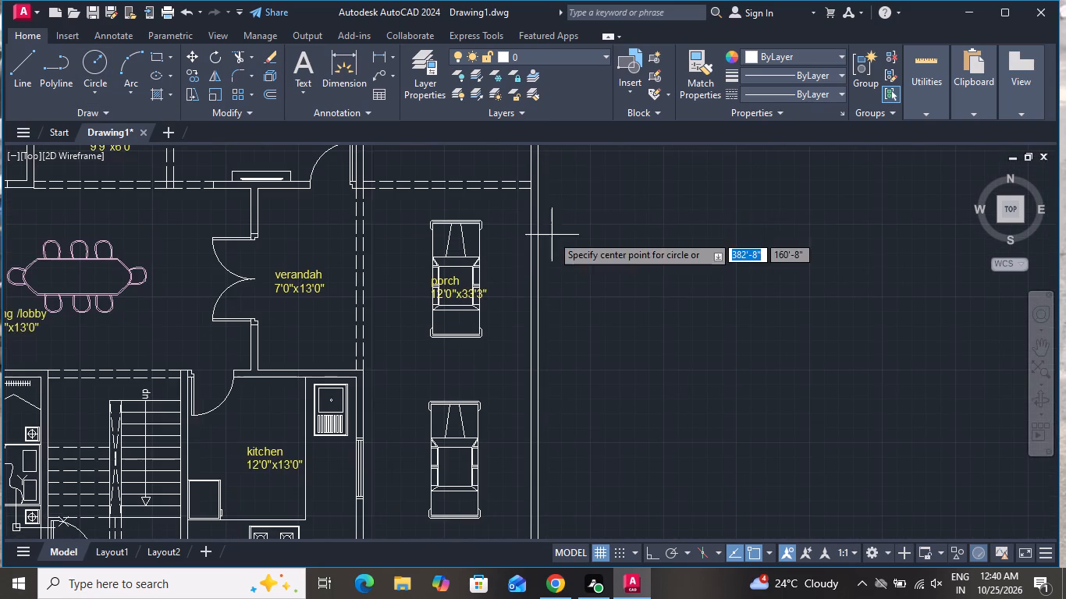
scroll(533, 183, up, 5)
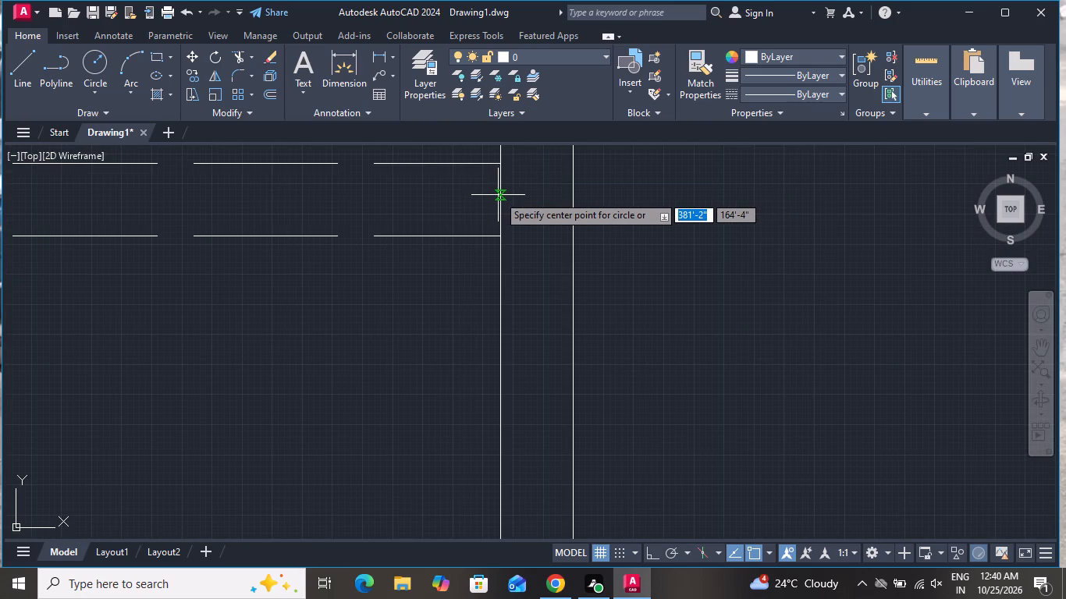
click(498, 195)
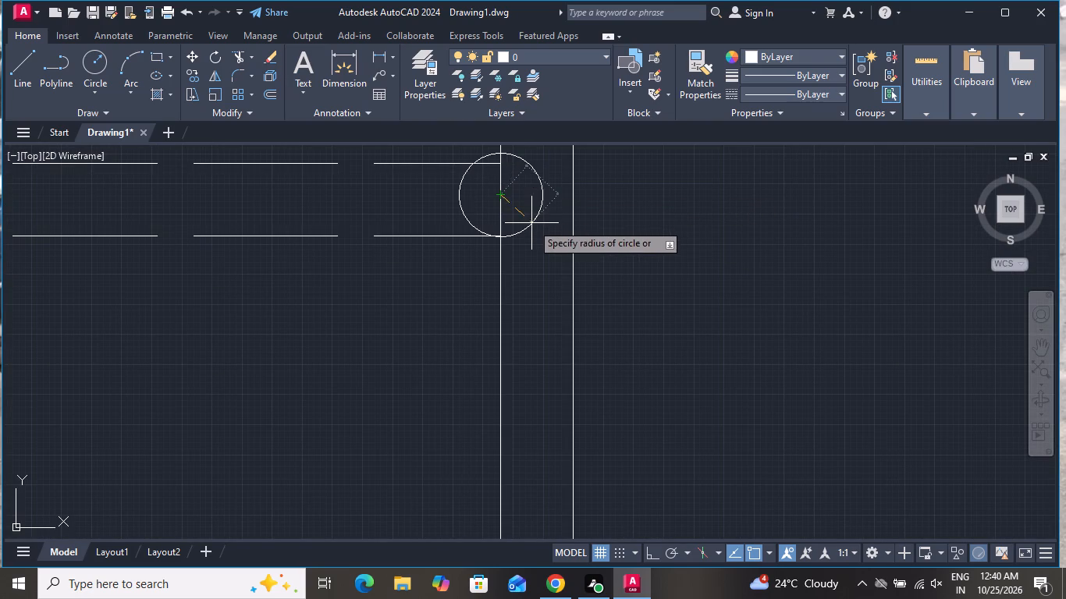
click(531, 223)
Move the small circle outward so that it sits over the two boundary wall lines beside the porch.
click(532, 226)
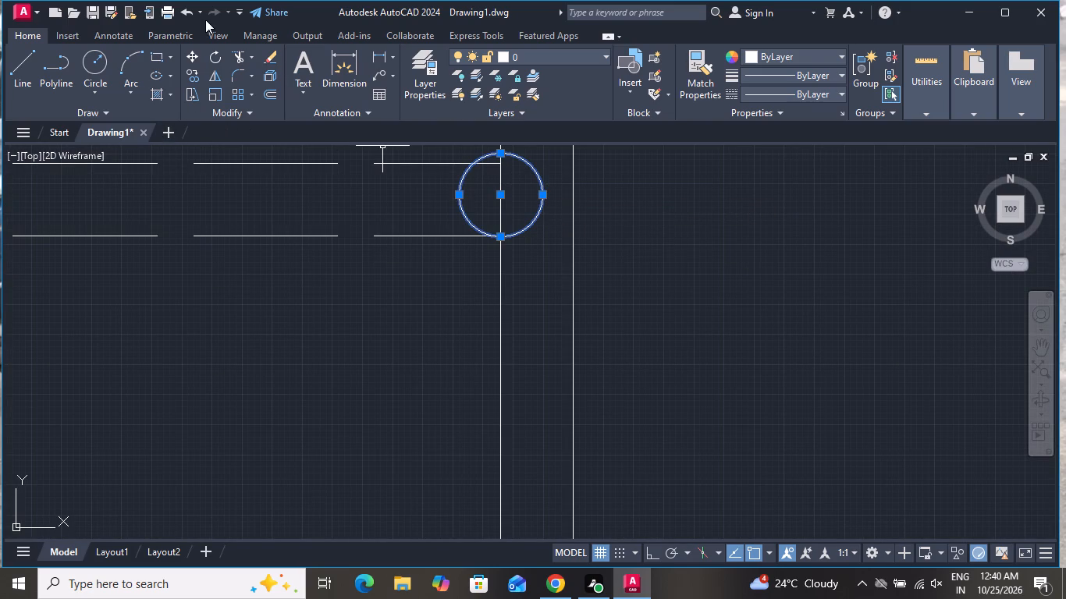
click(188, 56)
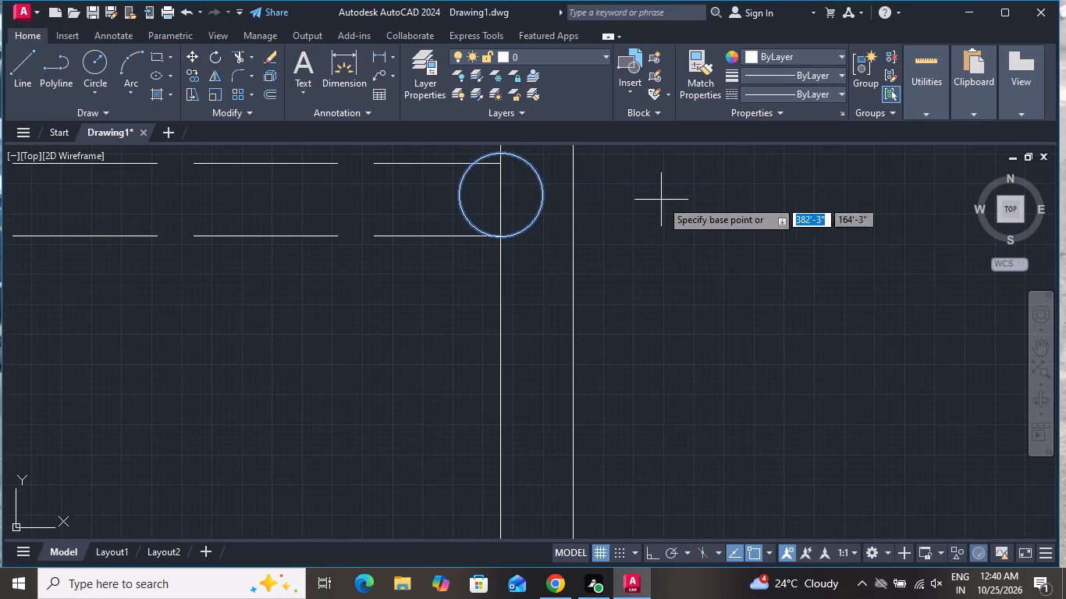
click(550, 198)
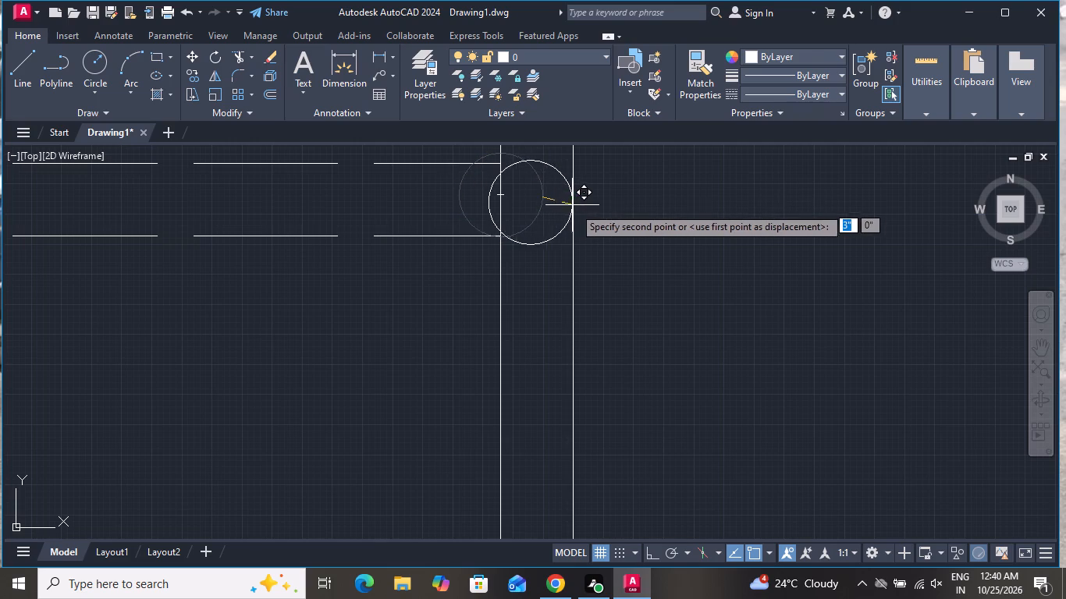
click(582, 200)
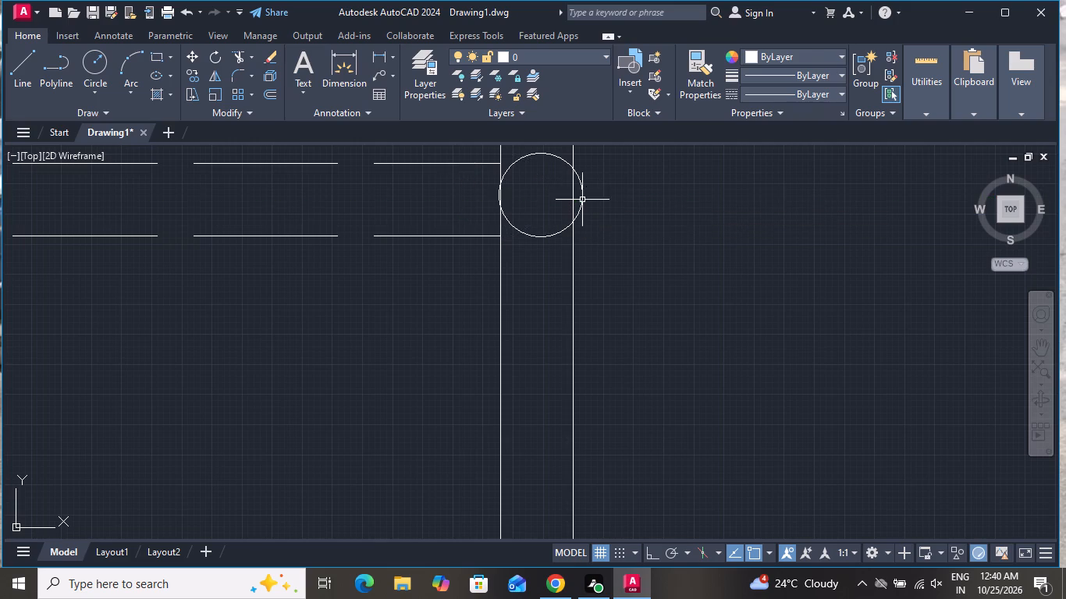
Colour the small circle on the porch's boundary wall red (237,31,36).
click(549, 150)
click(542, 156)
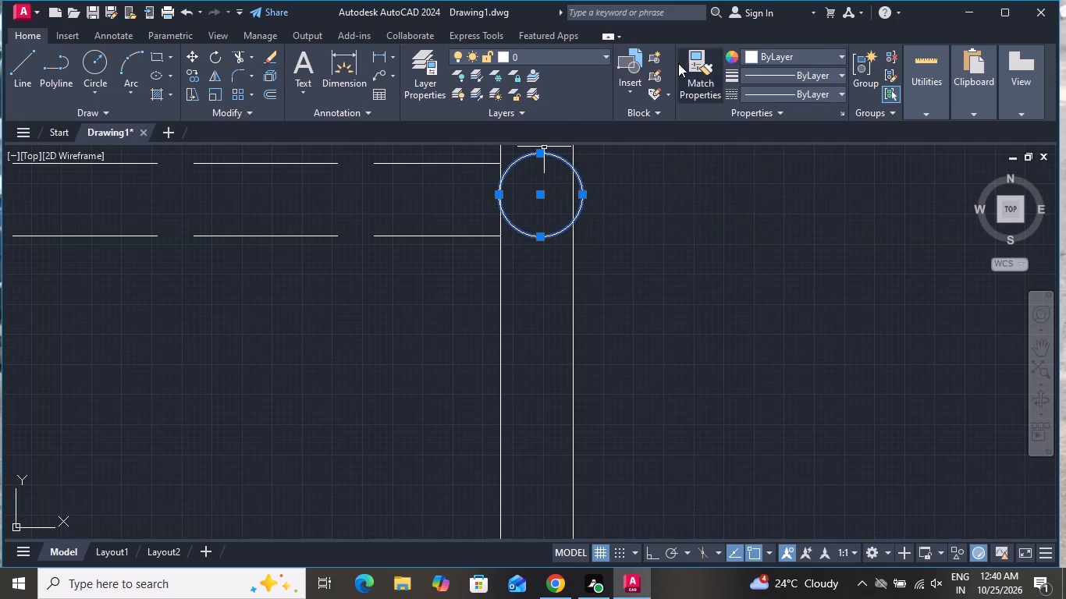
click(756, 48)
click(773, 55)
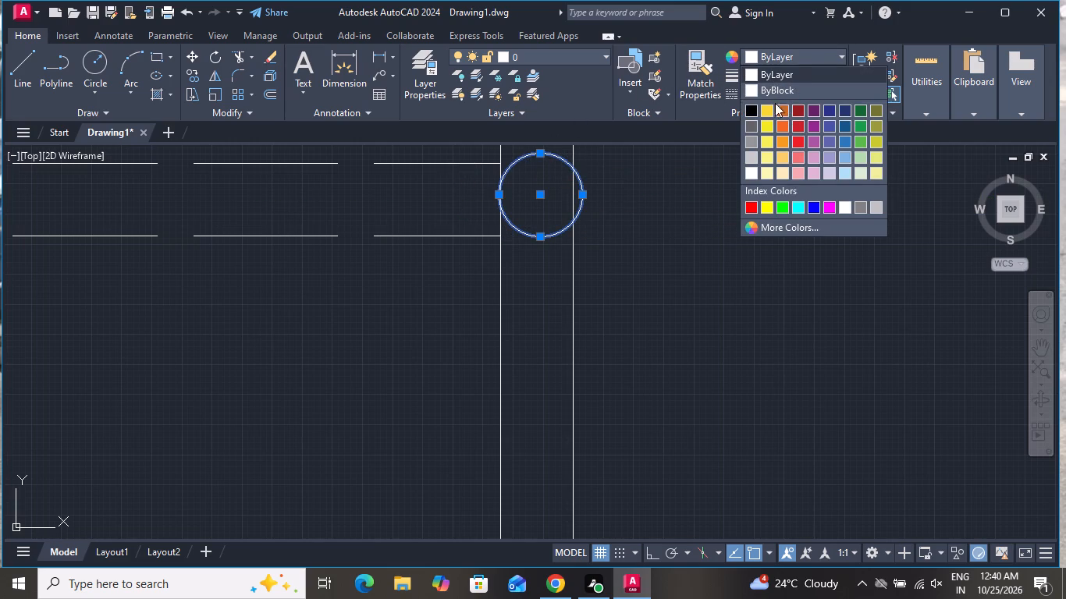
click(796, 140)
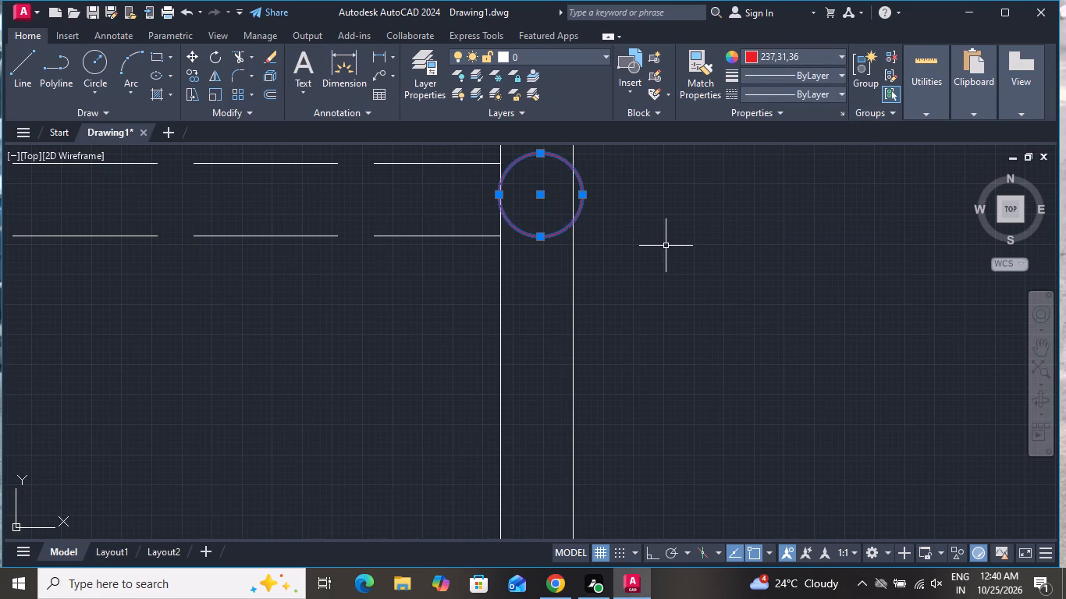
key(Escape)
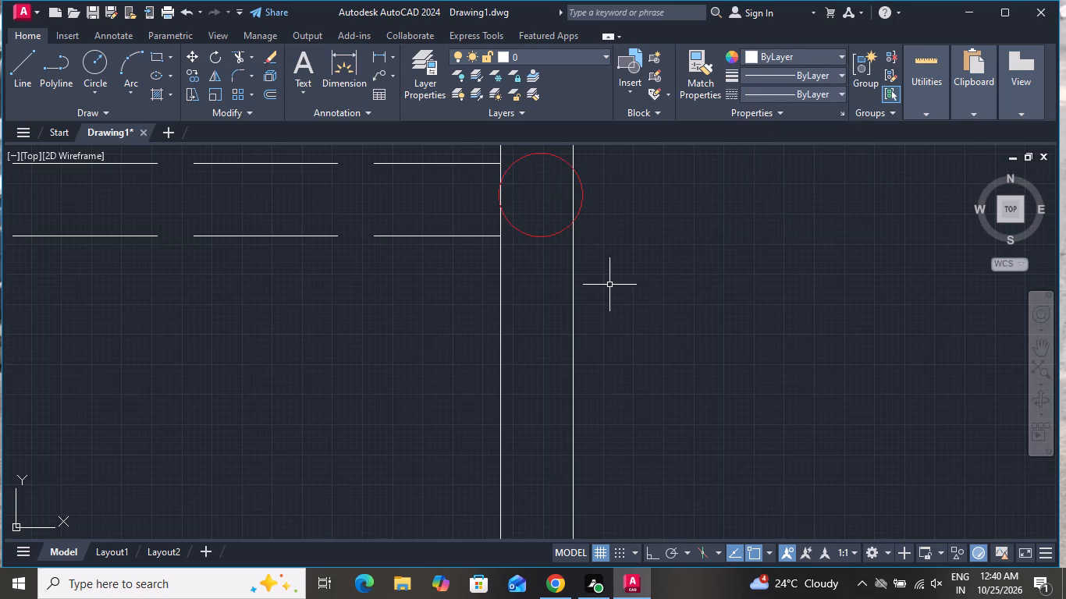
Copy the red circle straight down the porch's boundary wall, keeping it between the two wall lines, to just below the car's lower end.
click(548, 238)
click(185, 77)
click(533, 191)
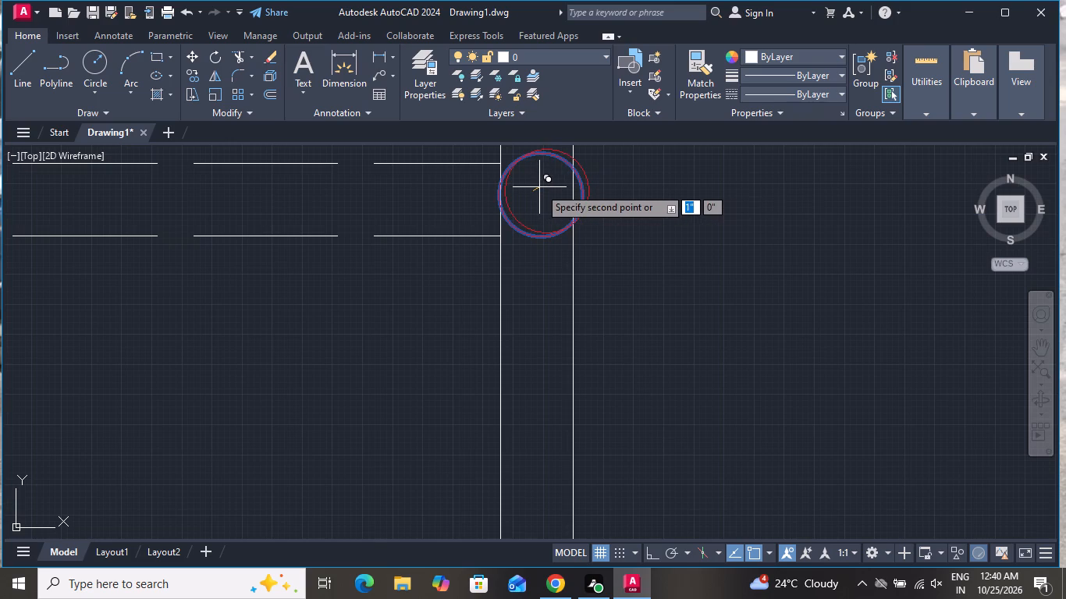
scroll(539, 187, down, 1)
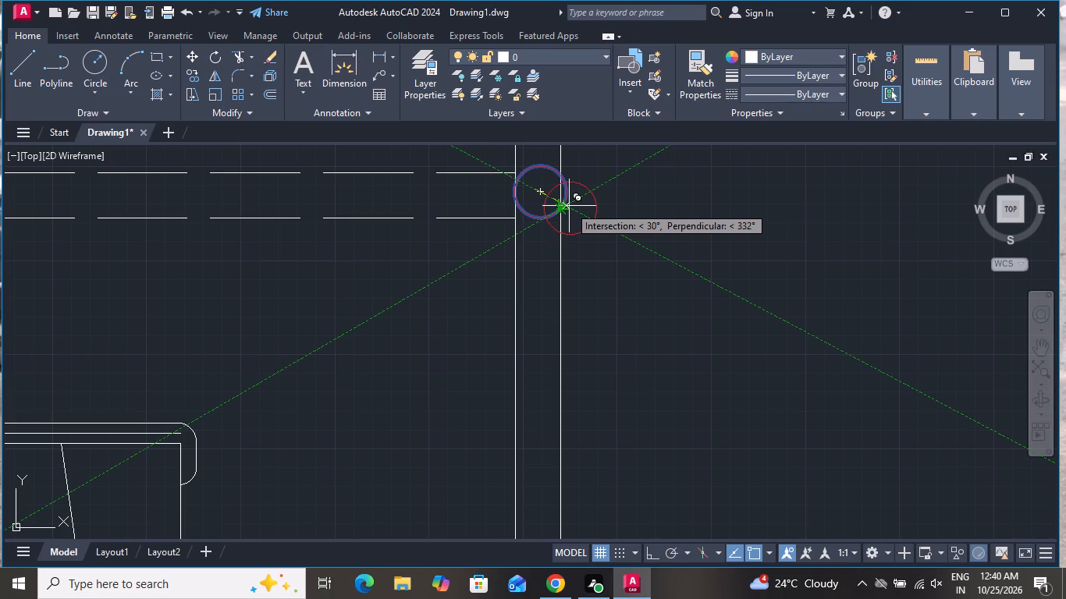
scroll(569, 206, down, 3)
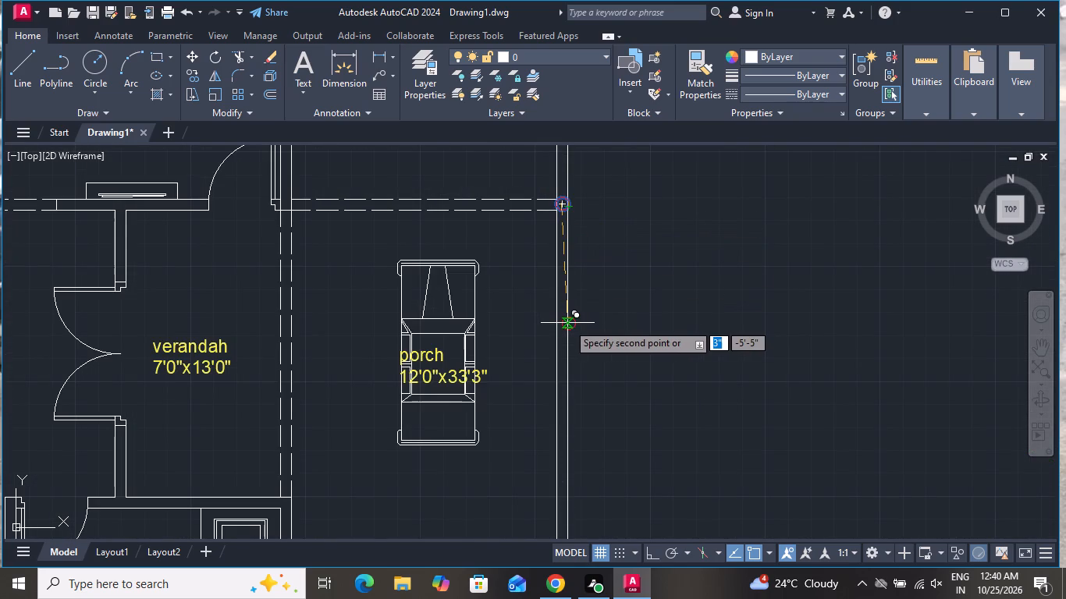
scroll(563, 464, up, 1)
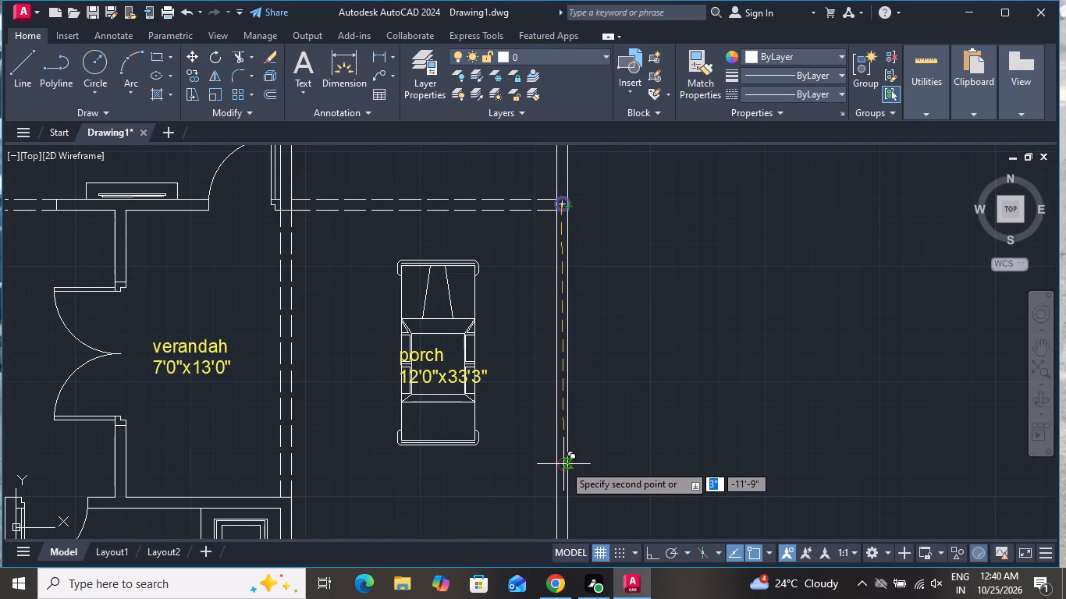
scroll(563, 464, up, 1)
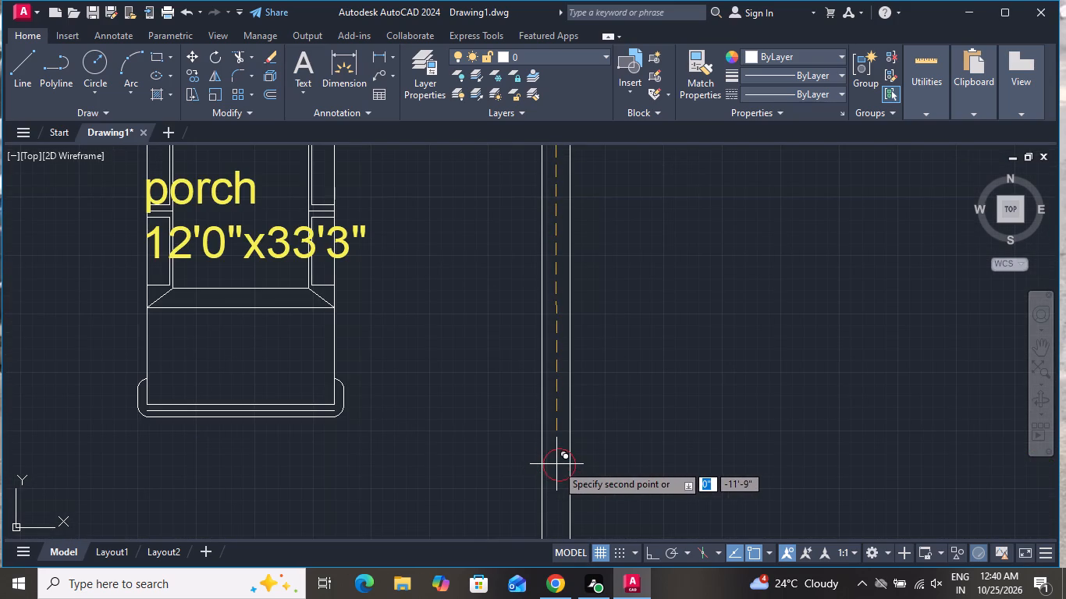
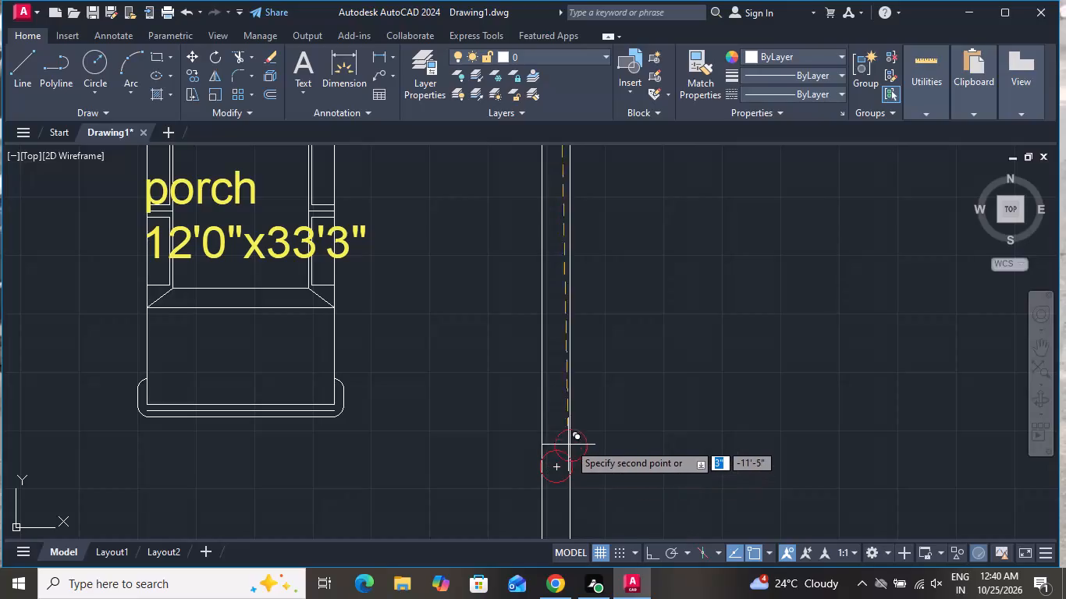
Place another copy of the small red circle in the porch's outer wall, about 23'-6" below the topmost circle, and finish copying.
scroll(600, 413, down, 4)
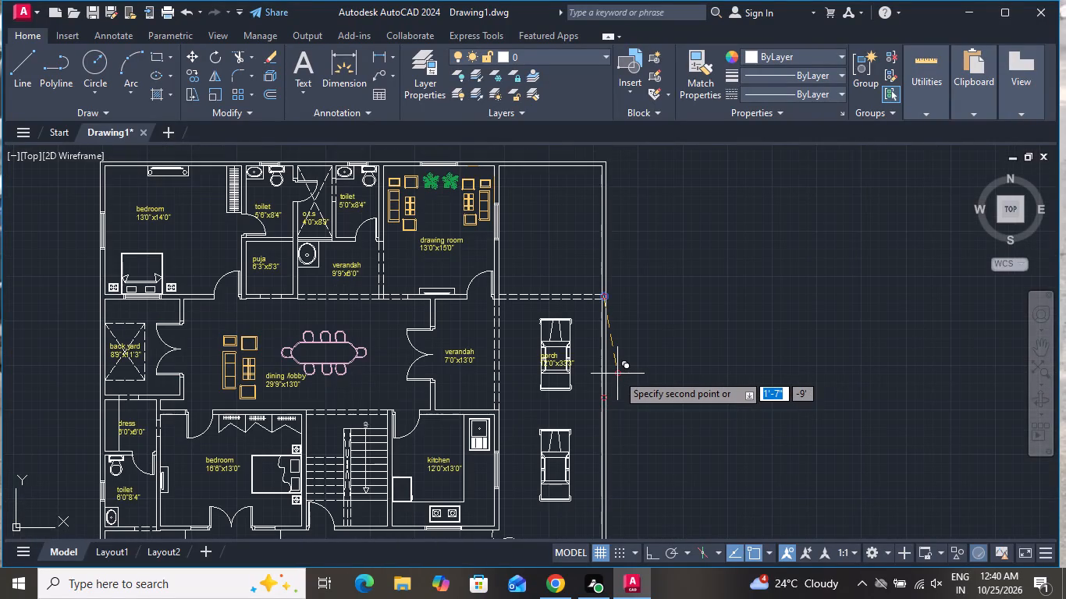
scroll(619, 372, down, 2)
scroll(599, 428, up, 4)
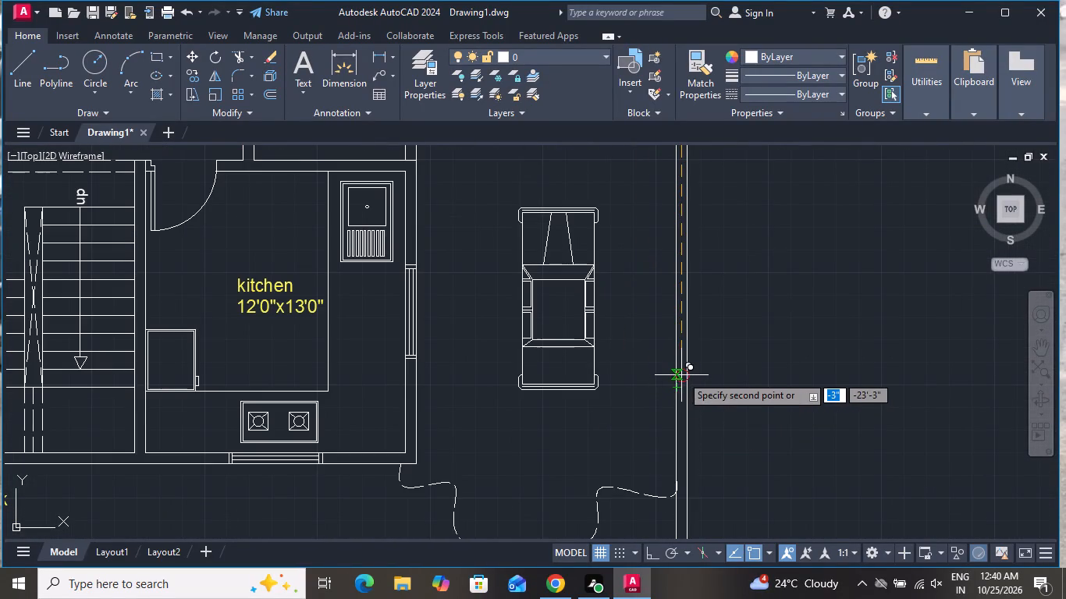
scroll(677, 383, up, 3)
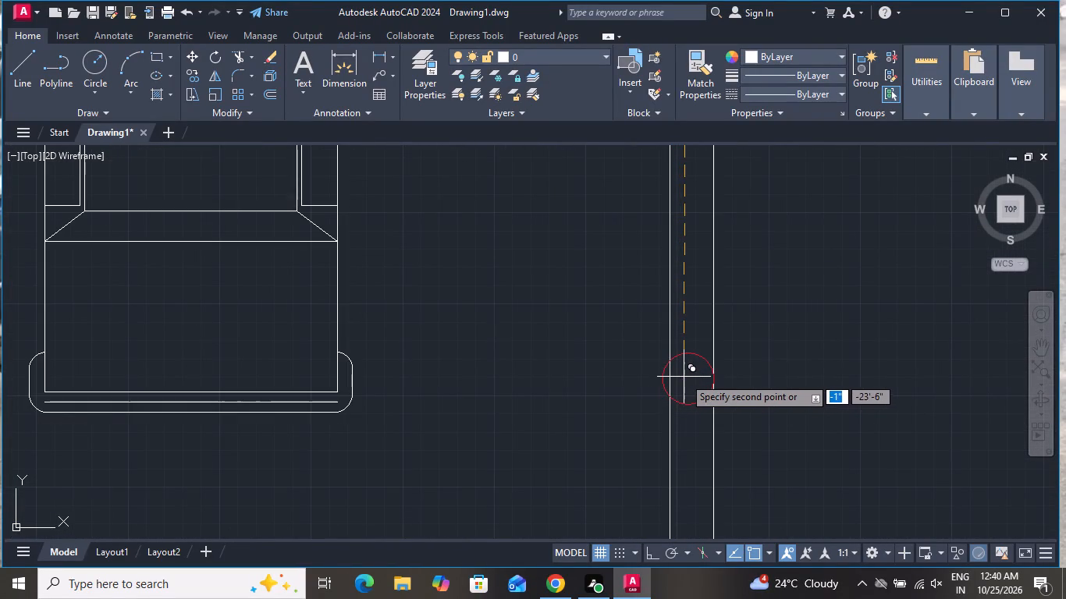
click(684, 377)
scroll(682, 368, down, 3)
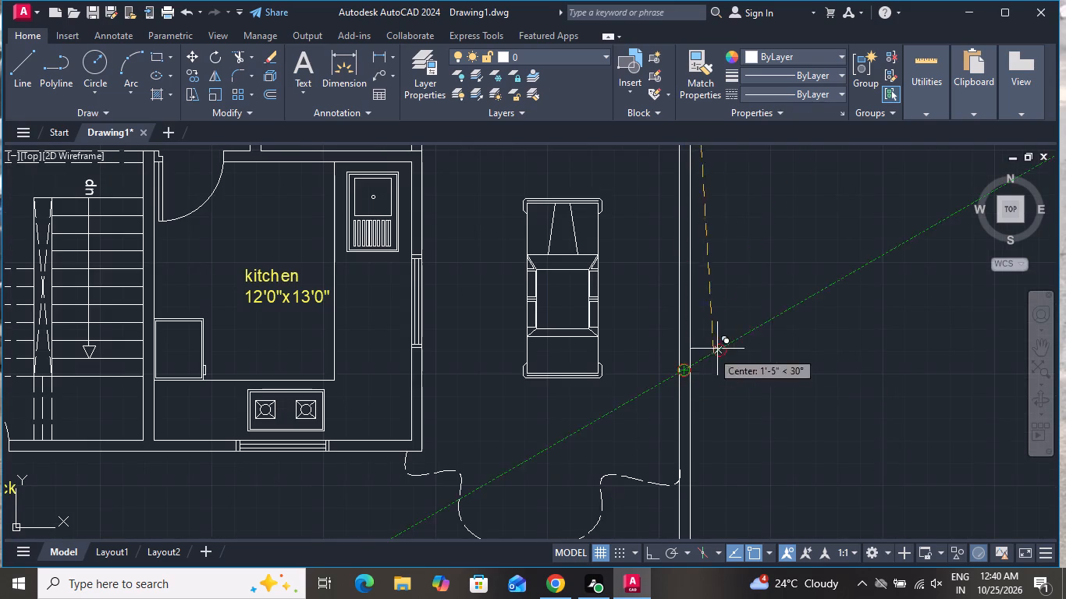
right_click(797, 324)
click(805, 343)
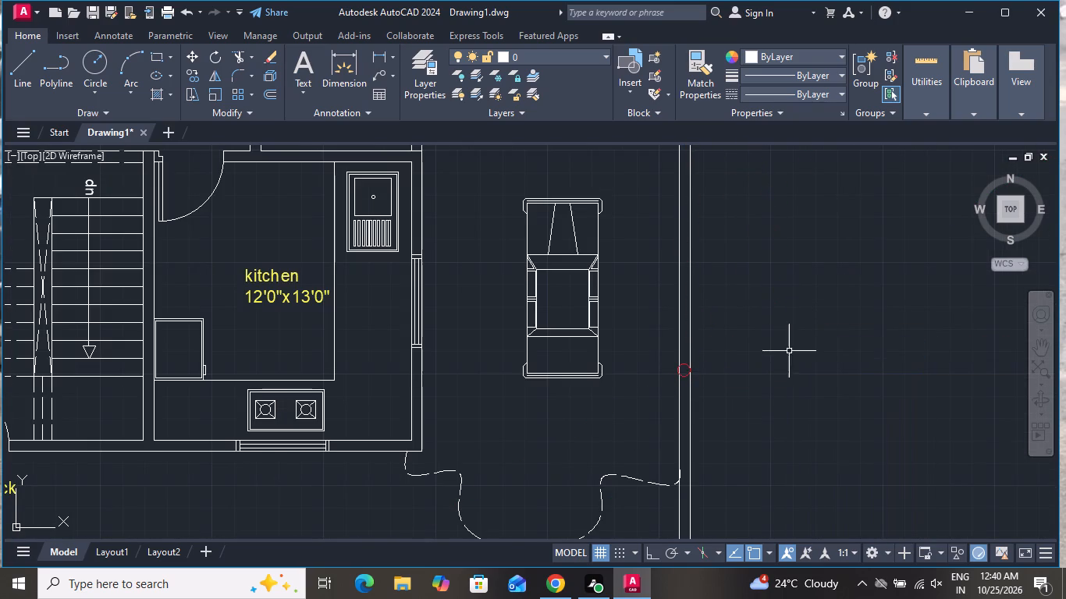
Delete the stray green plant lying outside the plan, above the drawing room.
scroll(787, 356, down, 3)
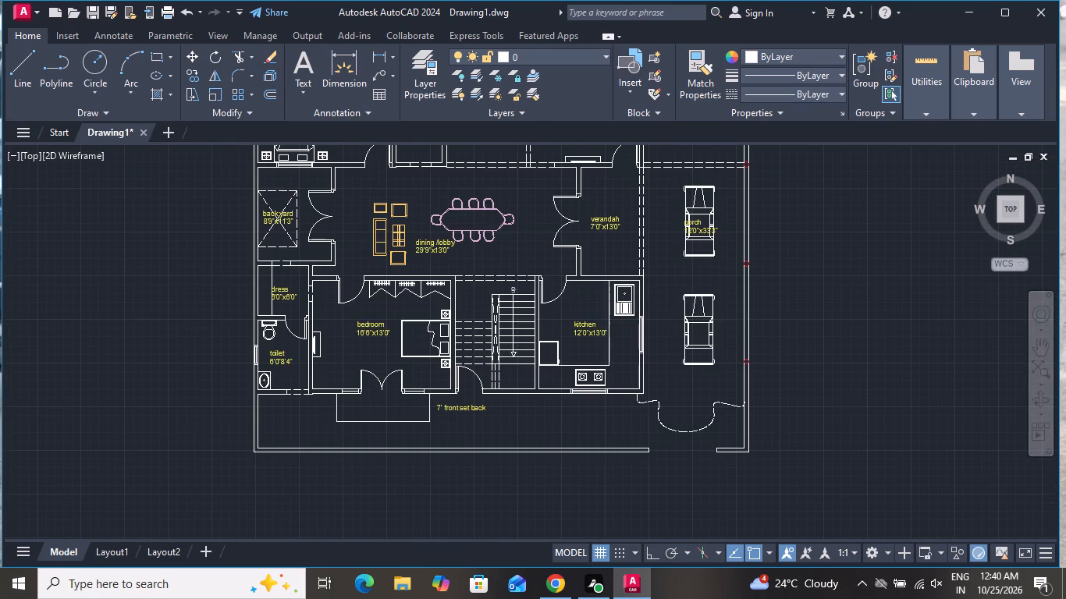
scroll(783, 359, down, 1)
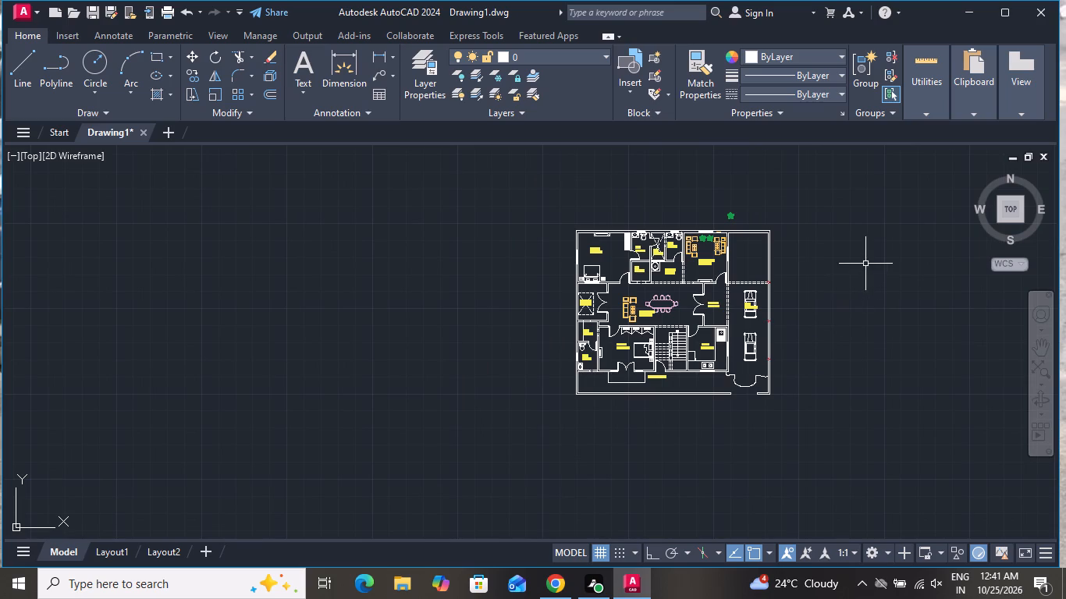
scroll(865, 298, down, 1)
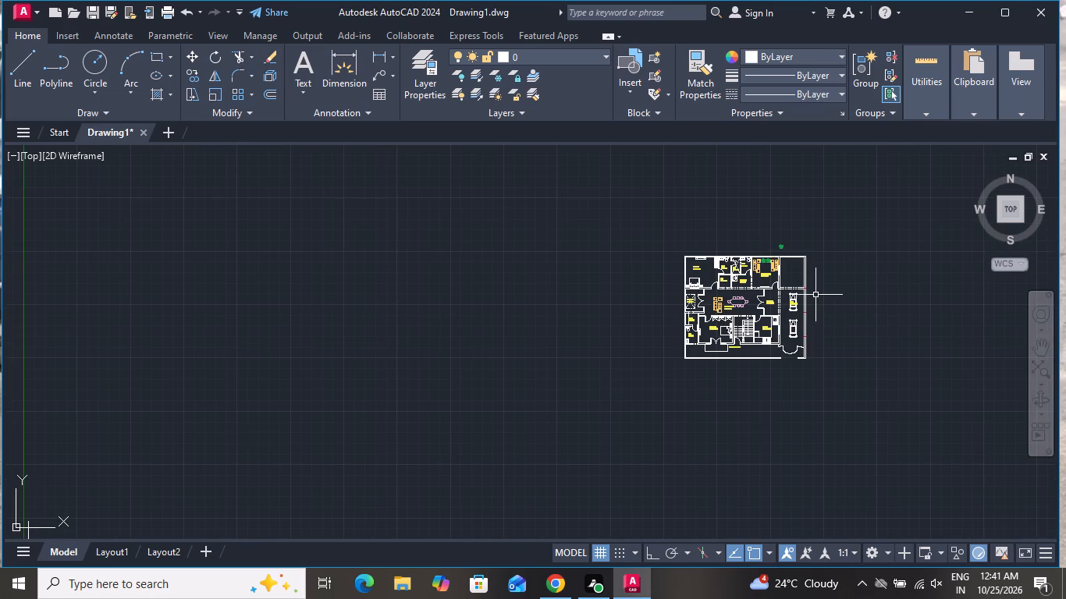
scroll(807, 240, up, 2)
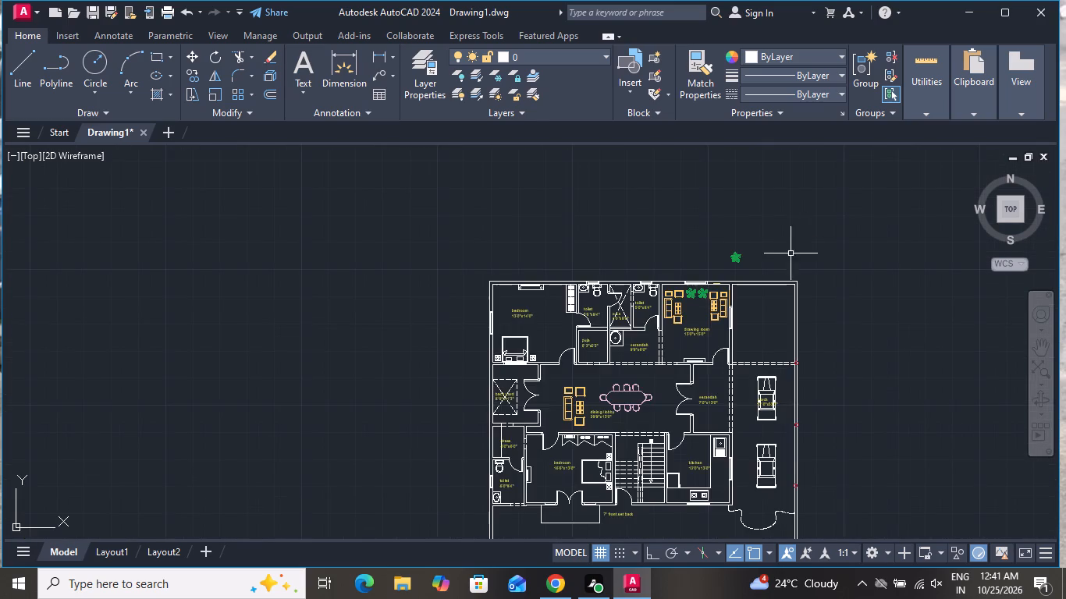
scroll(759, 256, up, 1)
click(719, 260)
key(Delete)
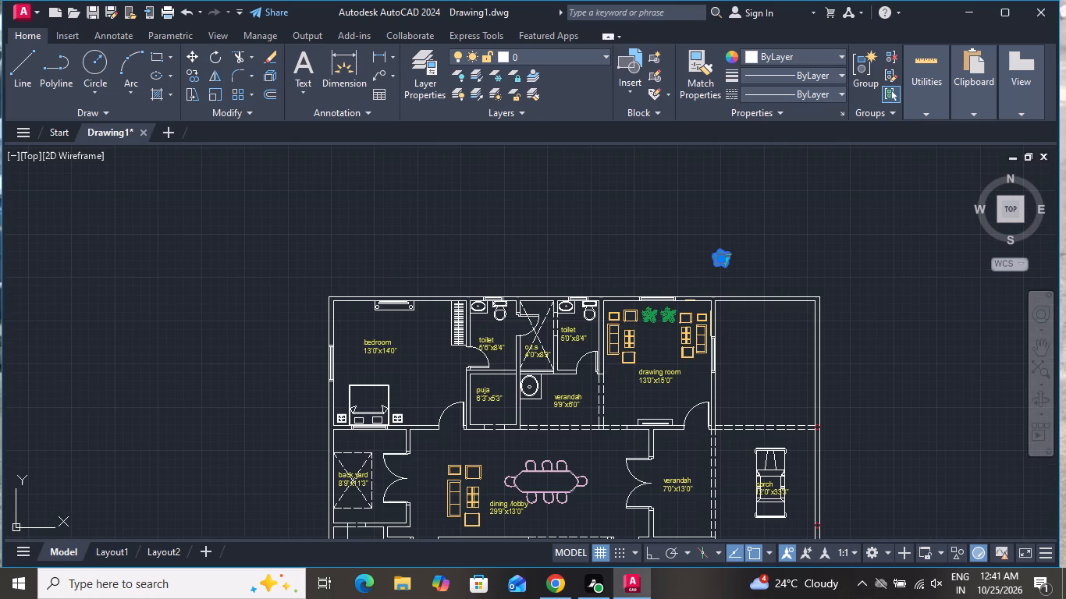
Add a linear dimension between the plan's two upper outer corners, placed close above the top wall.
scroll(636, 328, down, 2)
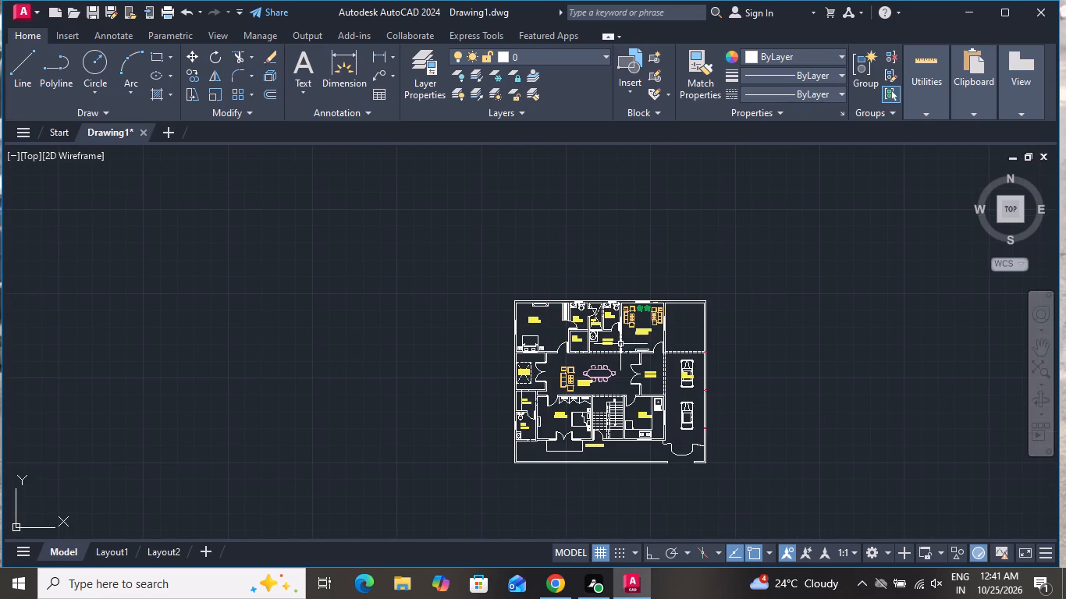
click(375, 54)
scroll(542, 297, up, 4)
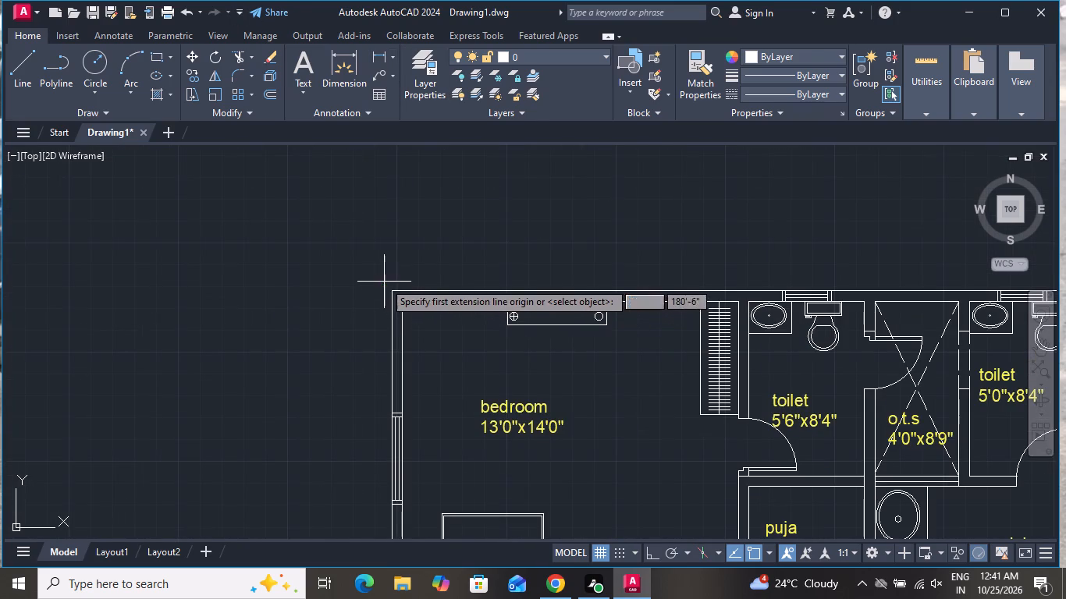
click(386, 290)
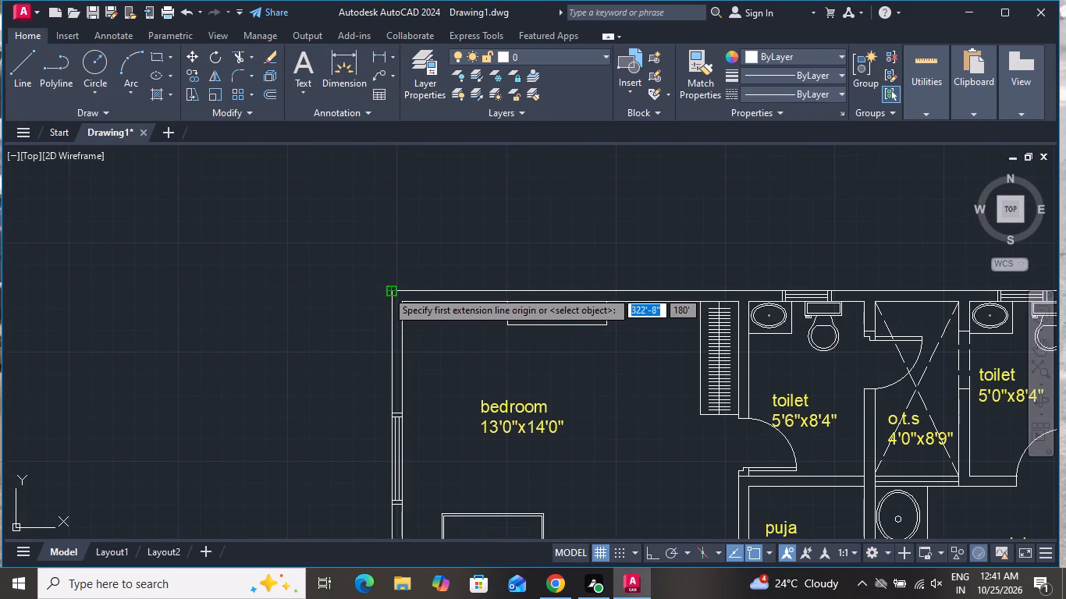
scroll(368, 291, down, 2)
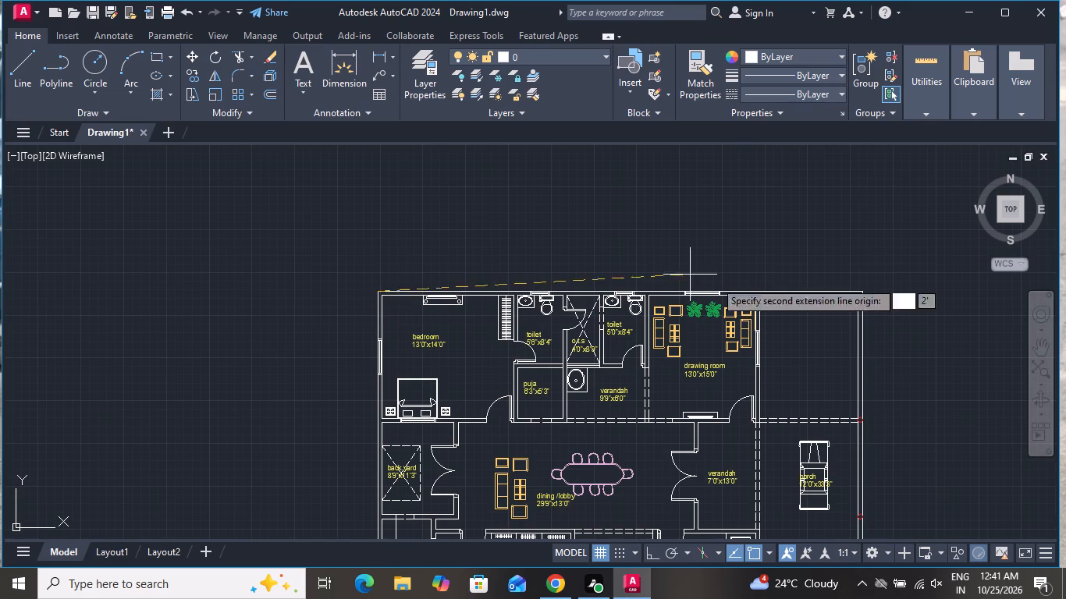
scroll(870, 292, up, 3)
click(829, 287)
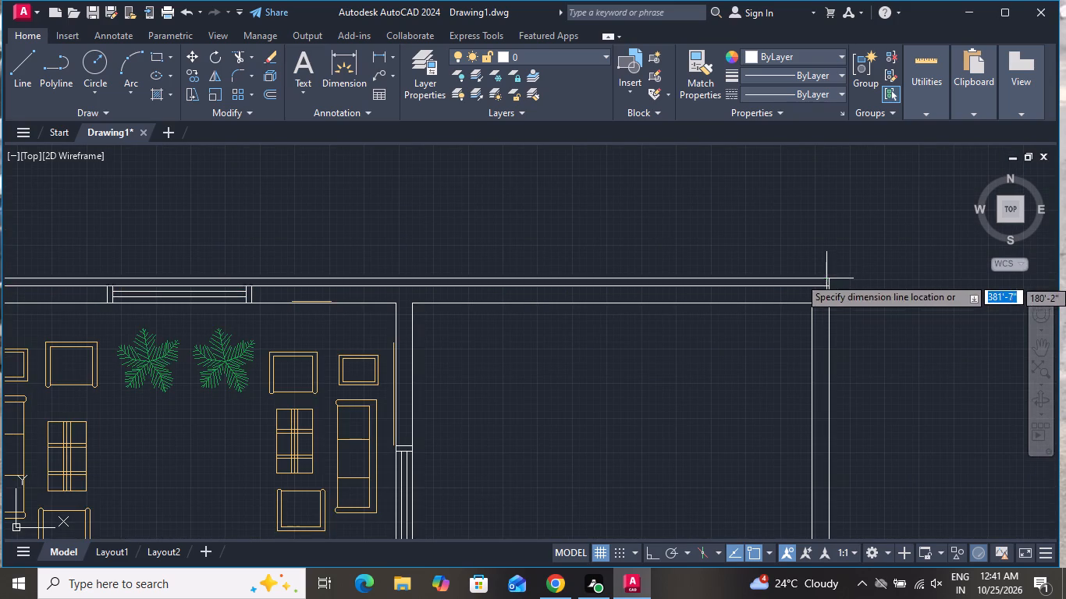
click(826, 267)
Open the Standard dimension style for modification and raise its text height by two increments.
text(d)
key(space)
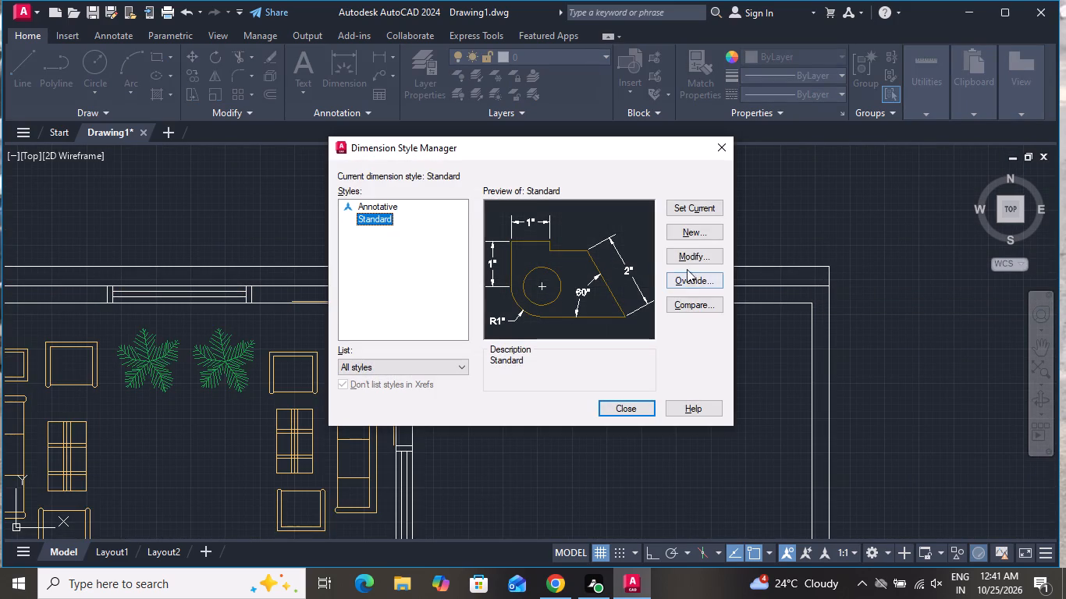
click(690, 259)
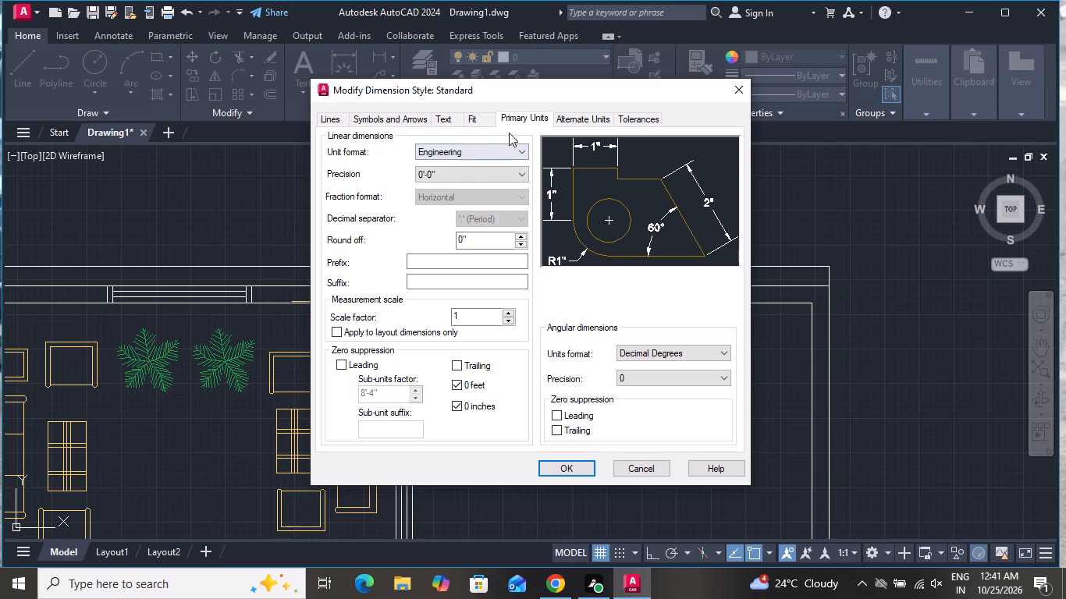
click(456, 121)
click(522, 229)
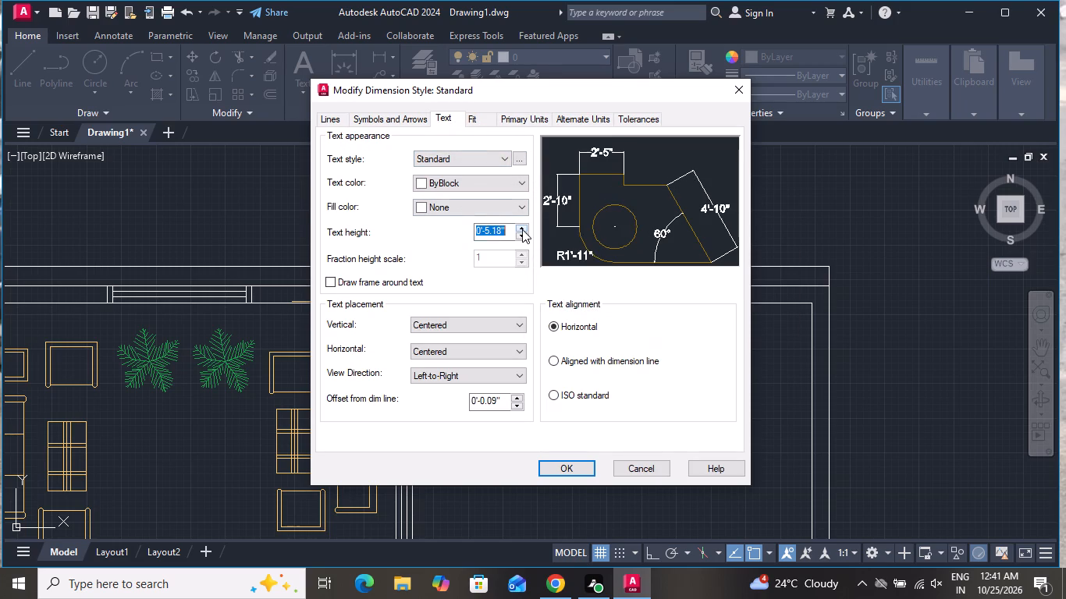
click(522, 229)
Set the Standard dimension style's arrow size to 0'-10.18" and make the style current.
click(407, 118)
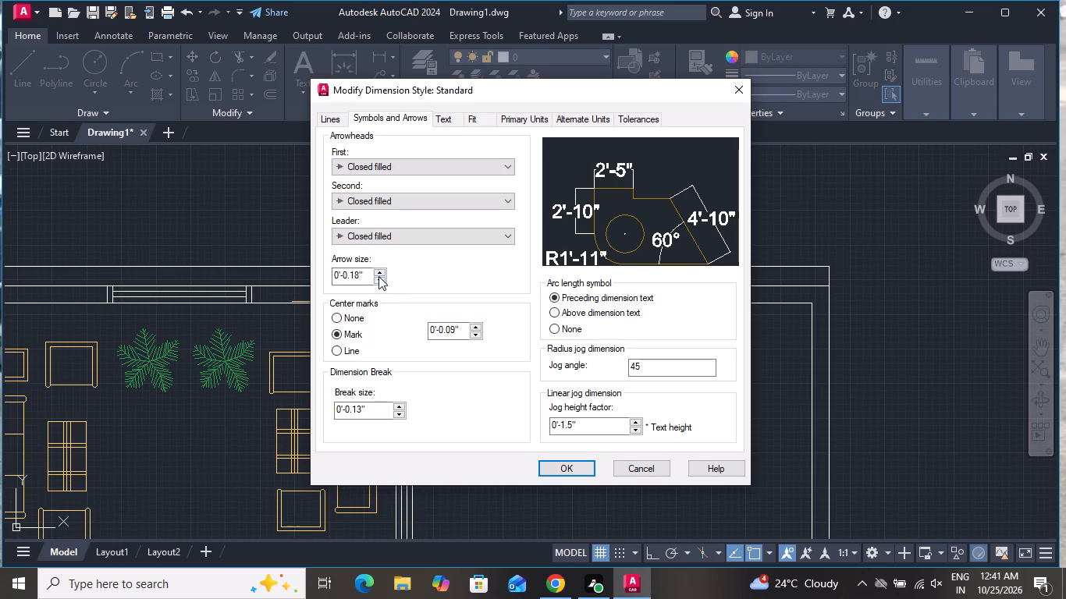
click(380, 273)
click(380, 273)
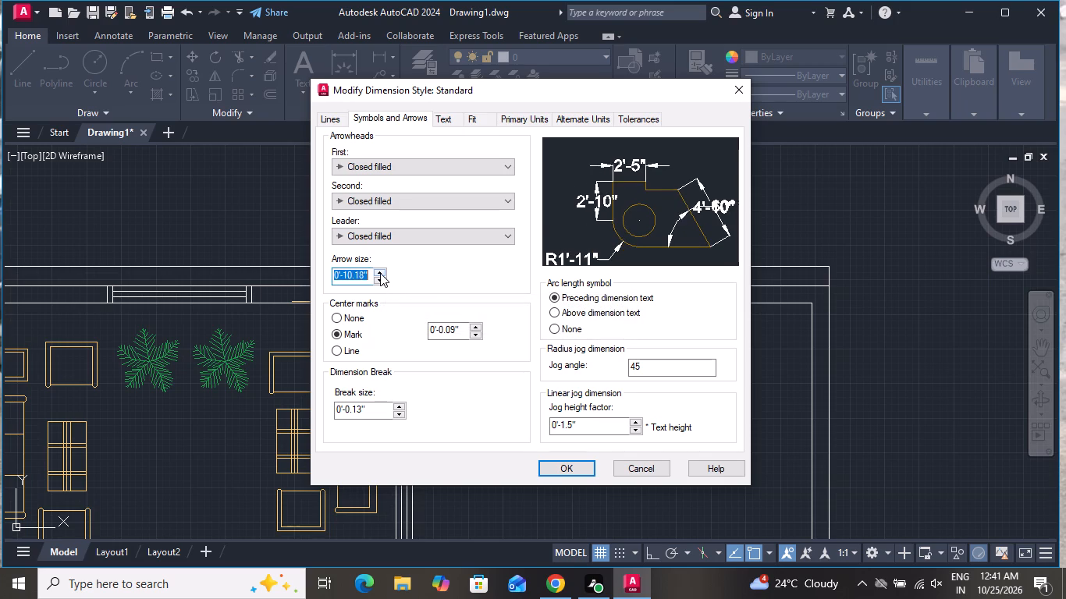
click(556, 470)
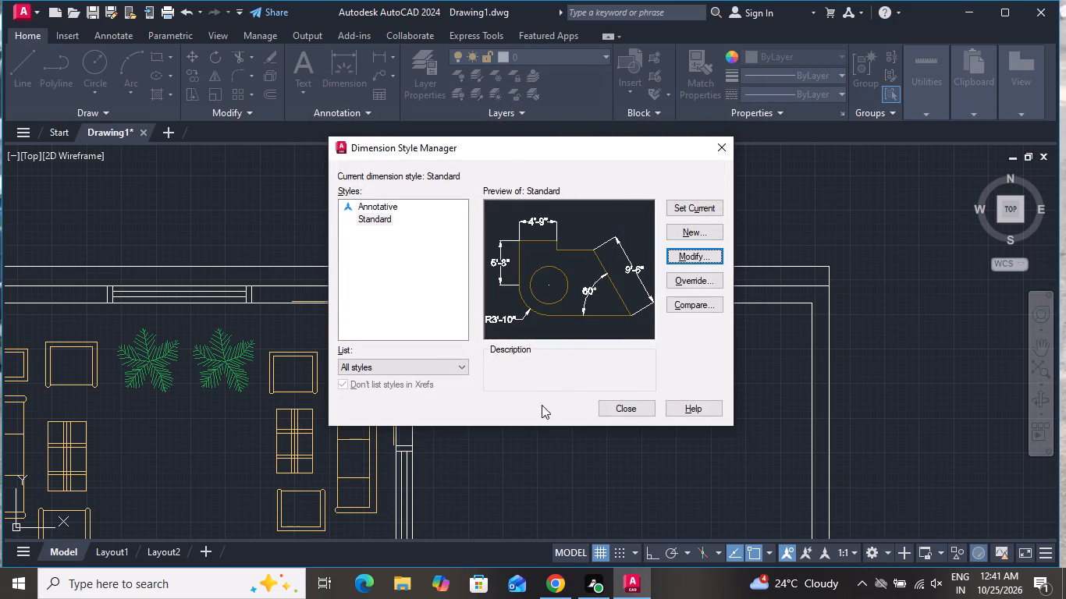
click(689, 208)
click(618, 414)
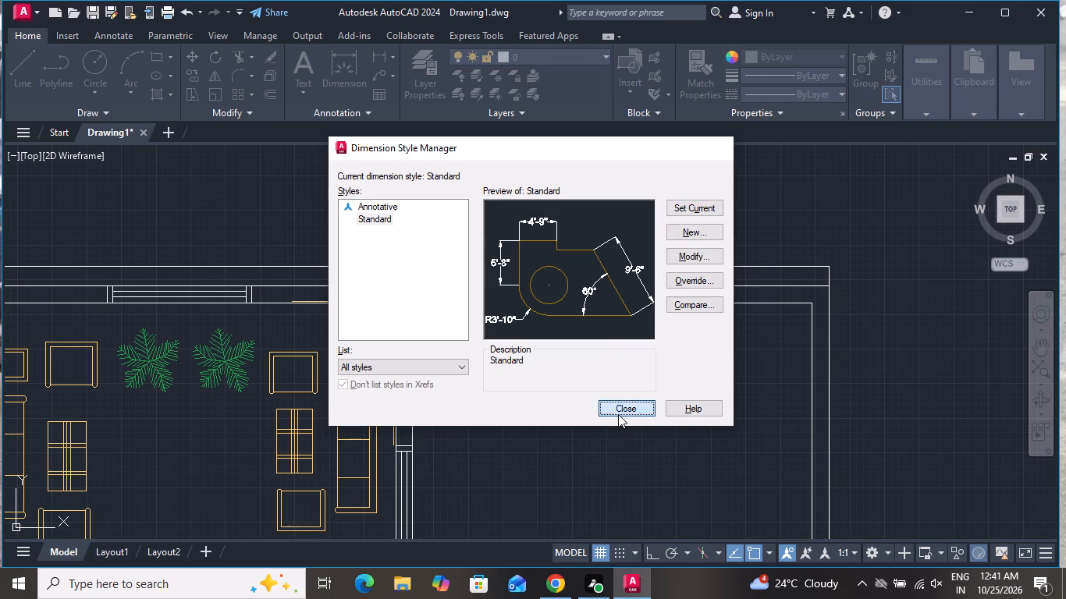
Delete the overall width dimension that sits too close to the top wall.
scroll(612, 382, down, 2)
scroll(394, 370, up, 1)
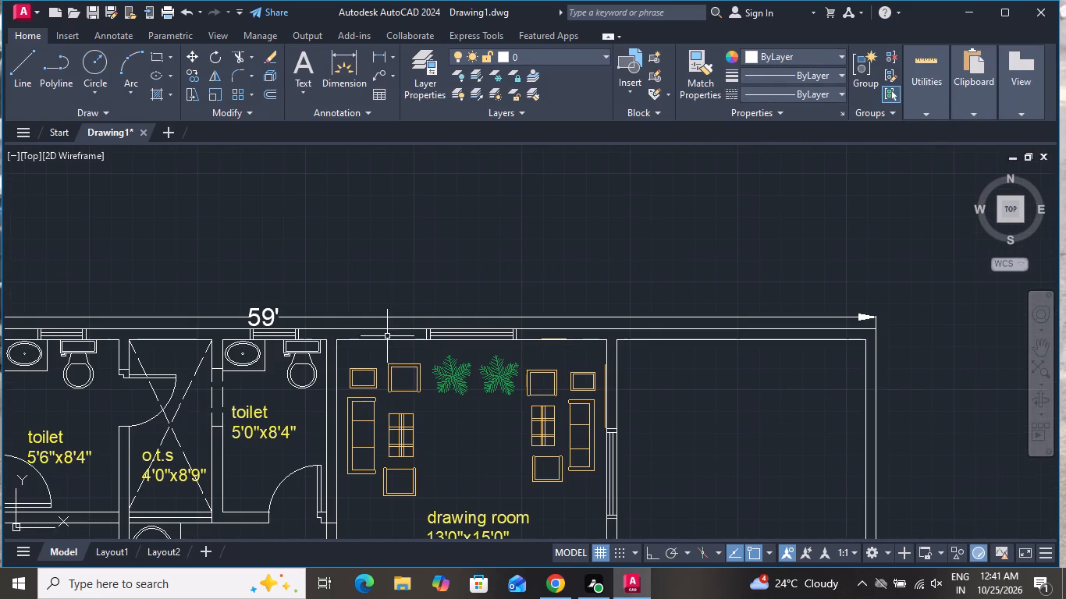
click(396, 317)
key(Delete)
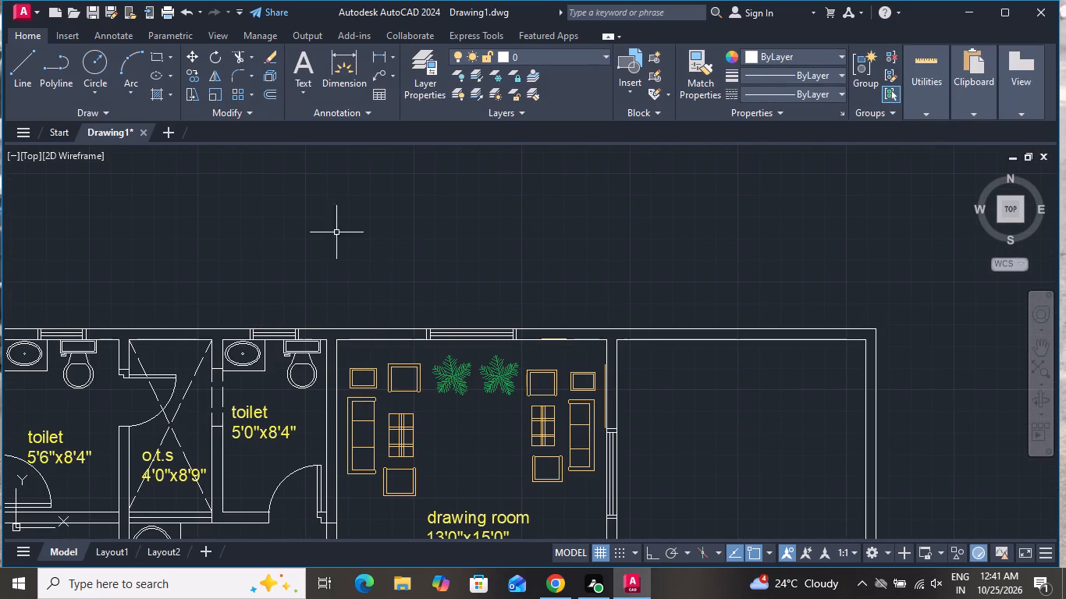
Add a linear dimension for the overall plan width between the upper outer corners, placed with clear space above the top wall.
click(378, 55)
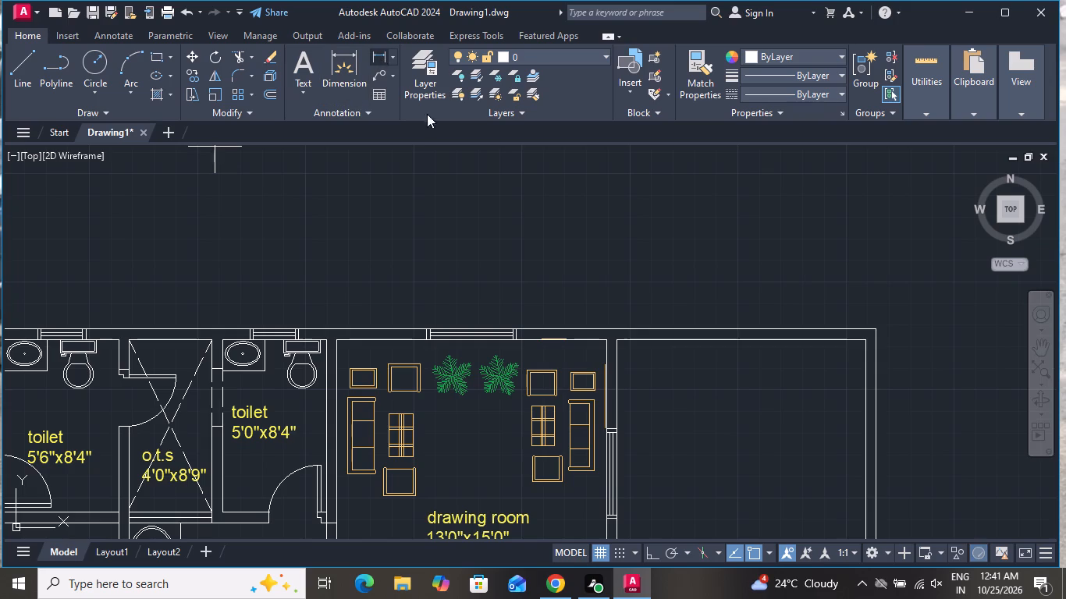
scroll(539, 223, down, 2)
scroll(200, 275, up, 3)
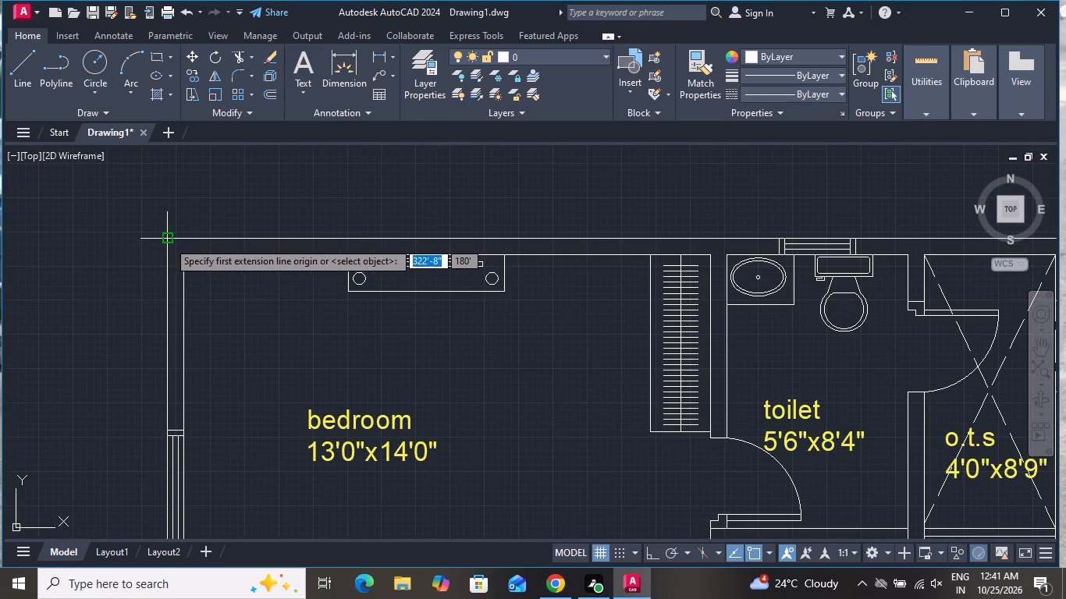
click(165, 239)
scroll(304, 216, down, 3)
scroll(749, 229, up, 3)
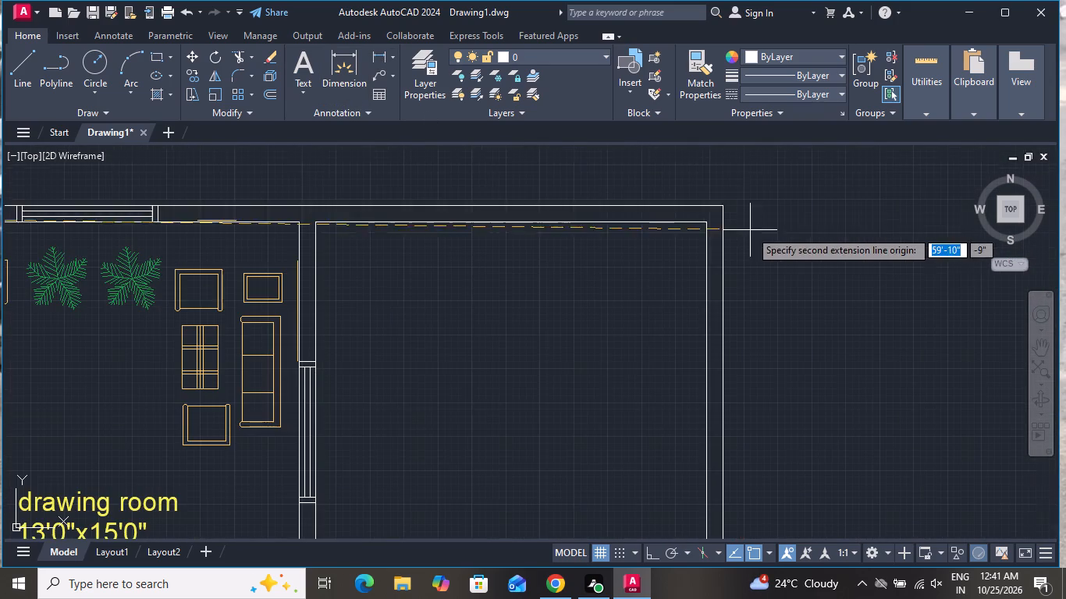
click(723, 203)
scroll(746, 264, down, 2)
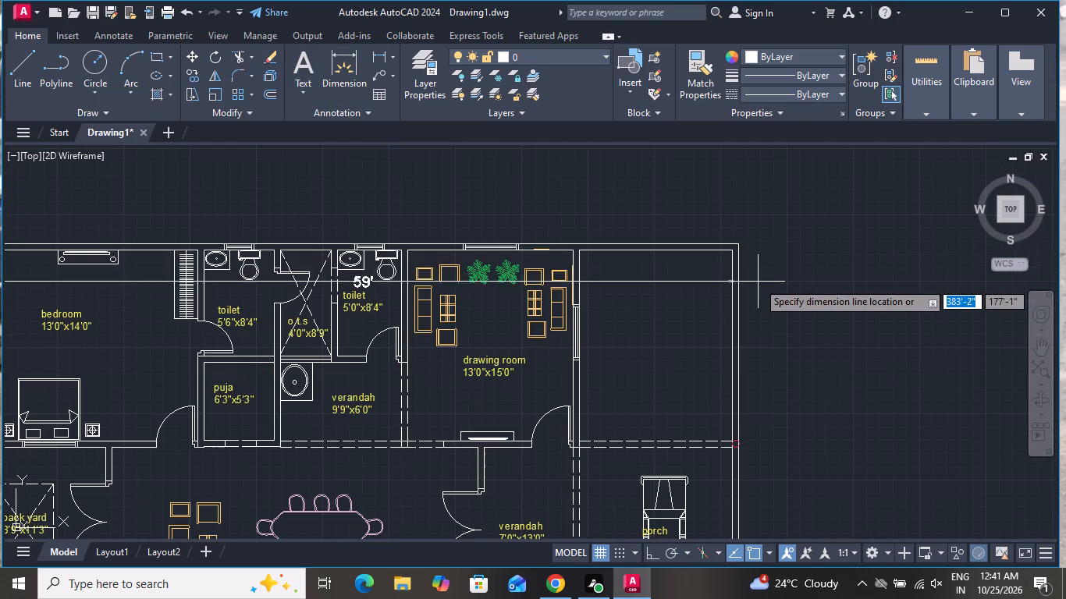
click(748, 217)
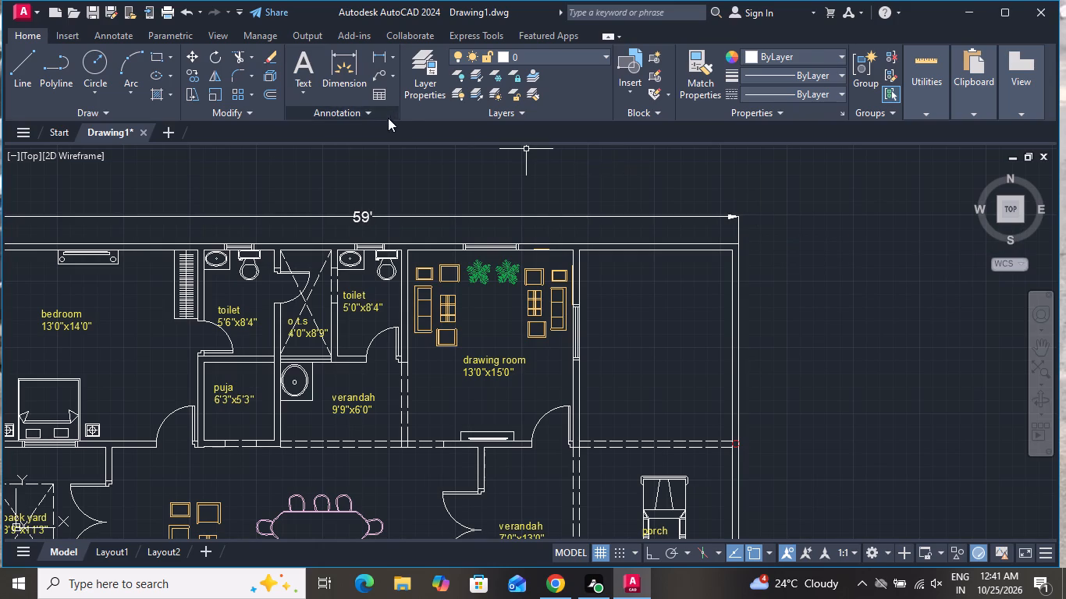
Add a linear dimension for the overall plan depth between the west wall's lower and upper outer corners, placed outside that wall.
click(382, 59)
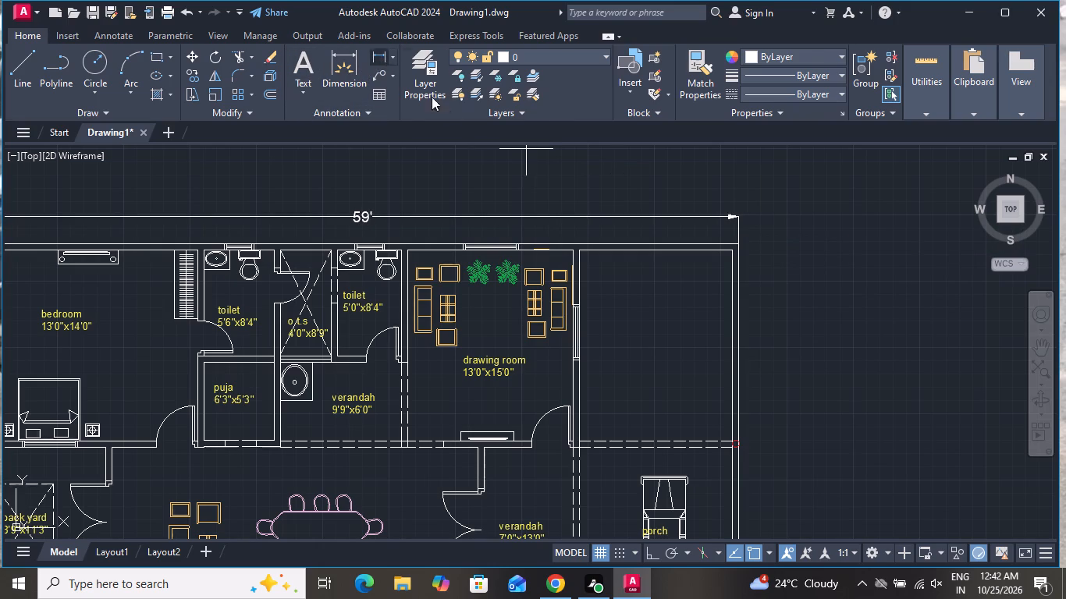
scroll(504, 157, down, 4)
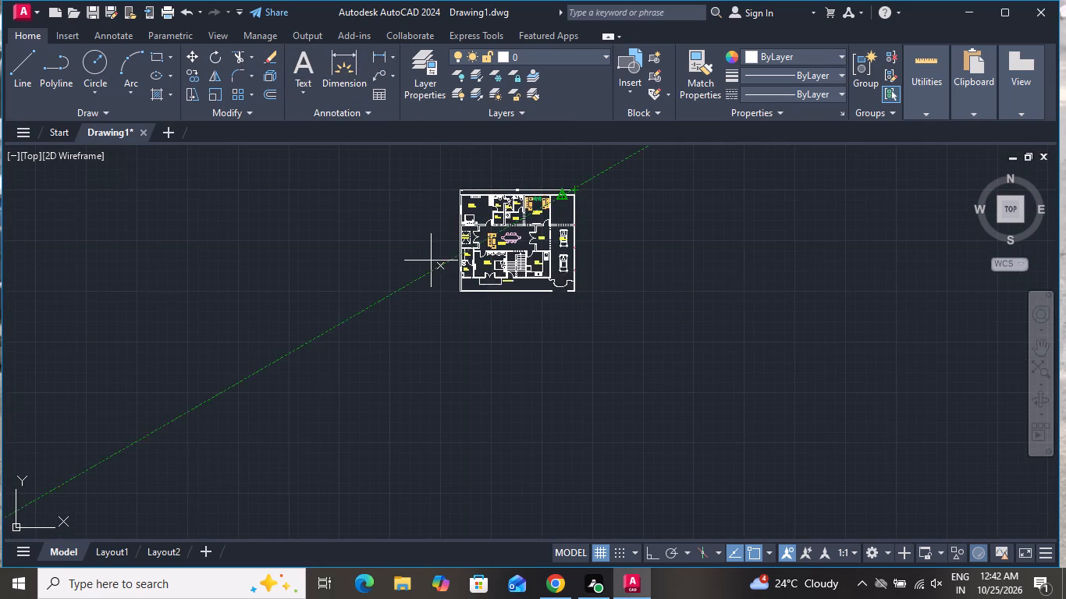
scroll(467, 268, up, 3)
scroll(401, 380, up, 2)
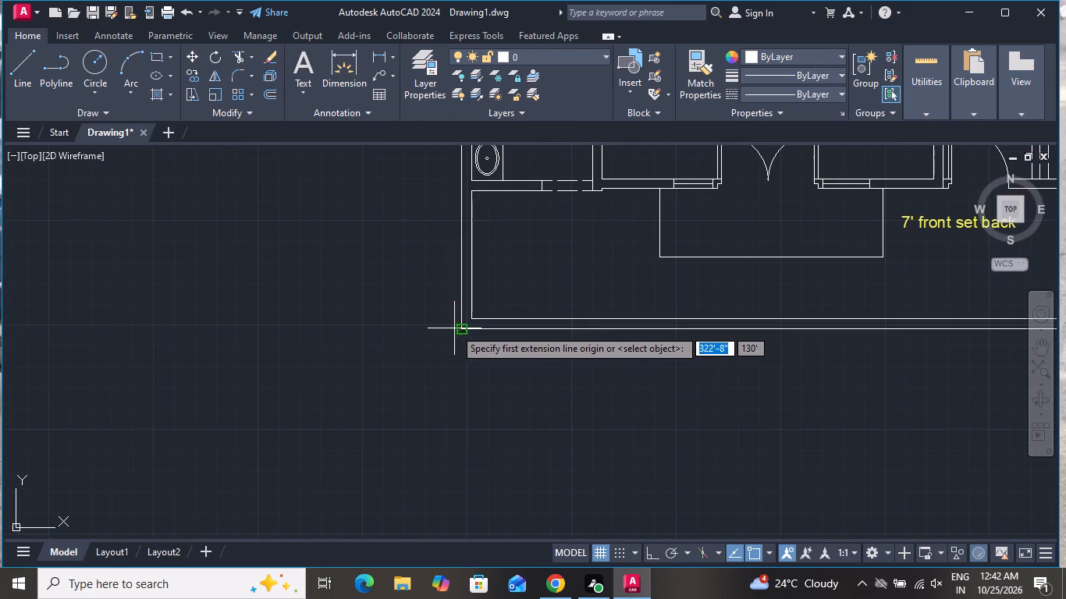
click(461, 328)
scroll(453, 413, down, 4)
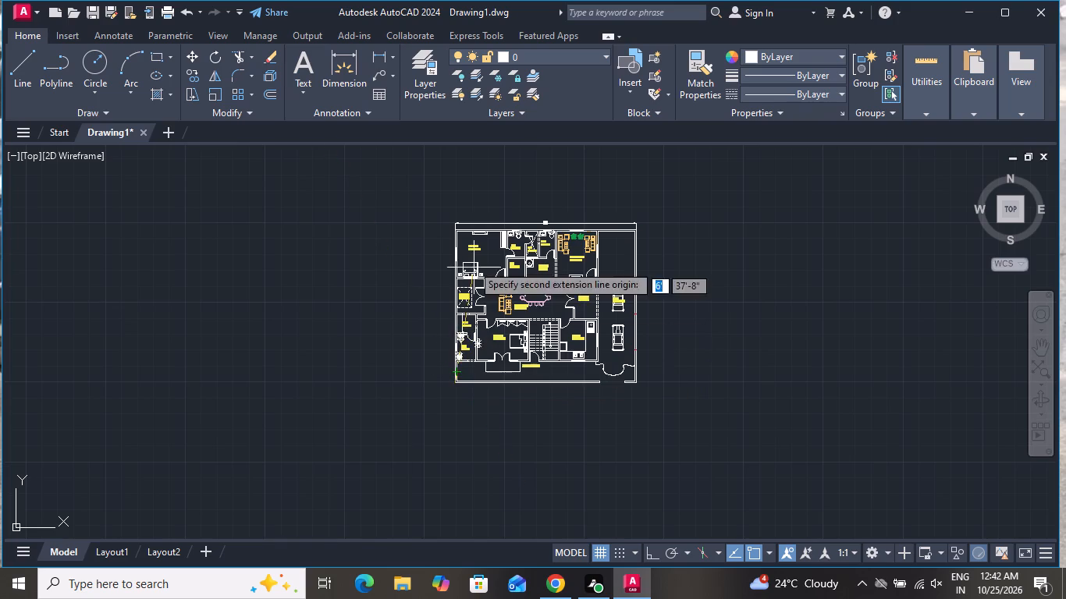
scroll(464, 227, up, 4)
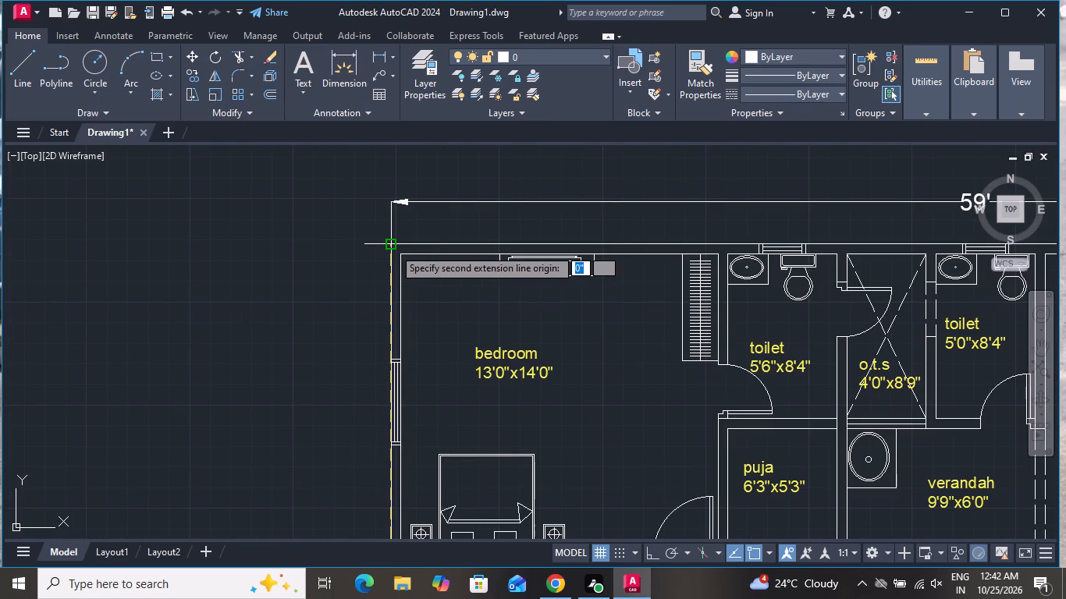
click(393, 248)
scroll(346, 235, down, 2)
click(339, 223)
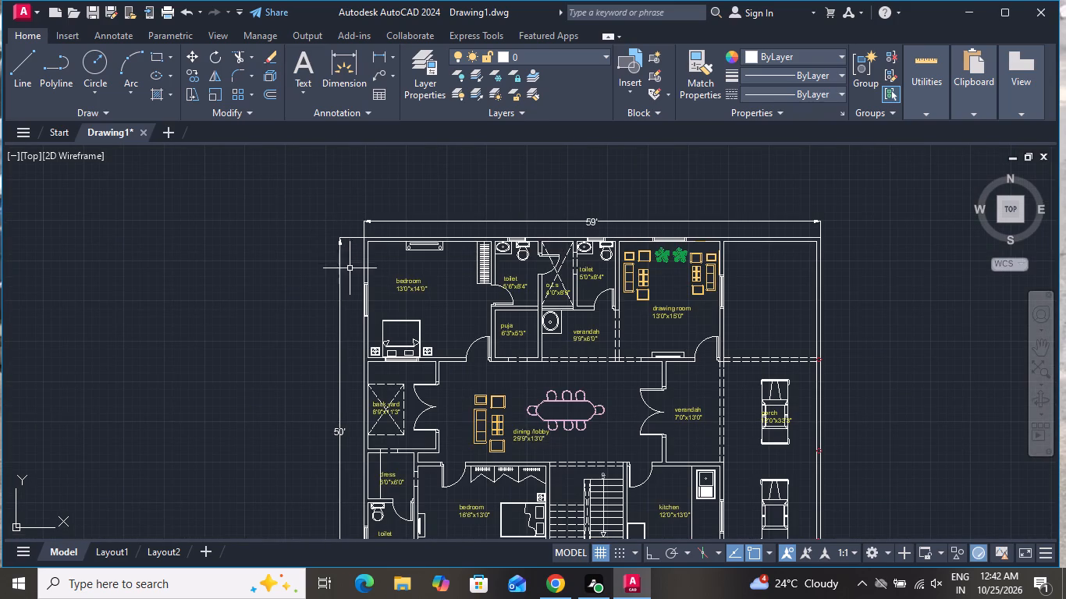
Add the multiline text title "GROUND FLOOR PLAN" in the empty space below the plan's bottom wall.
scroll(364, 259, down, 1)
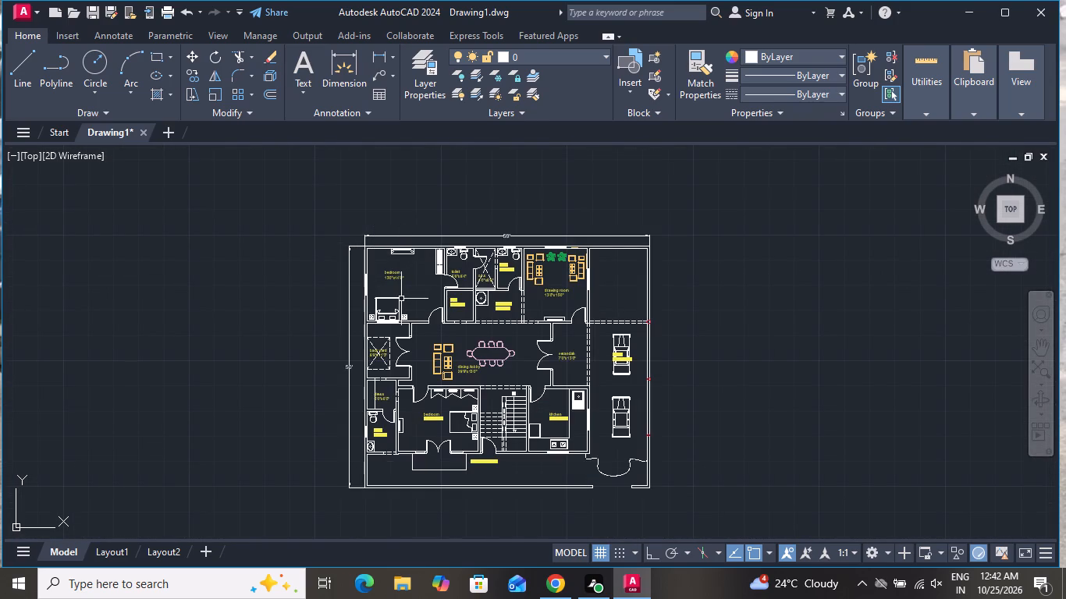
click(293, 69)
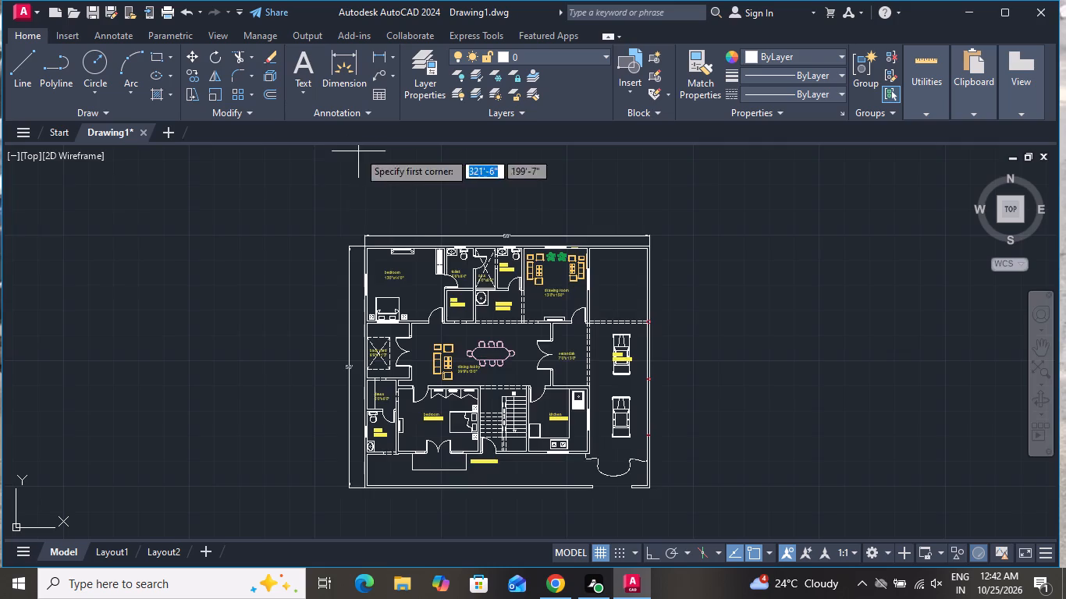
scroll(381, 172, down, 2)
scroll(395, 292, up, 2)
click(400, 330)
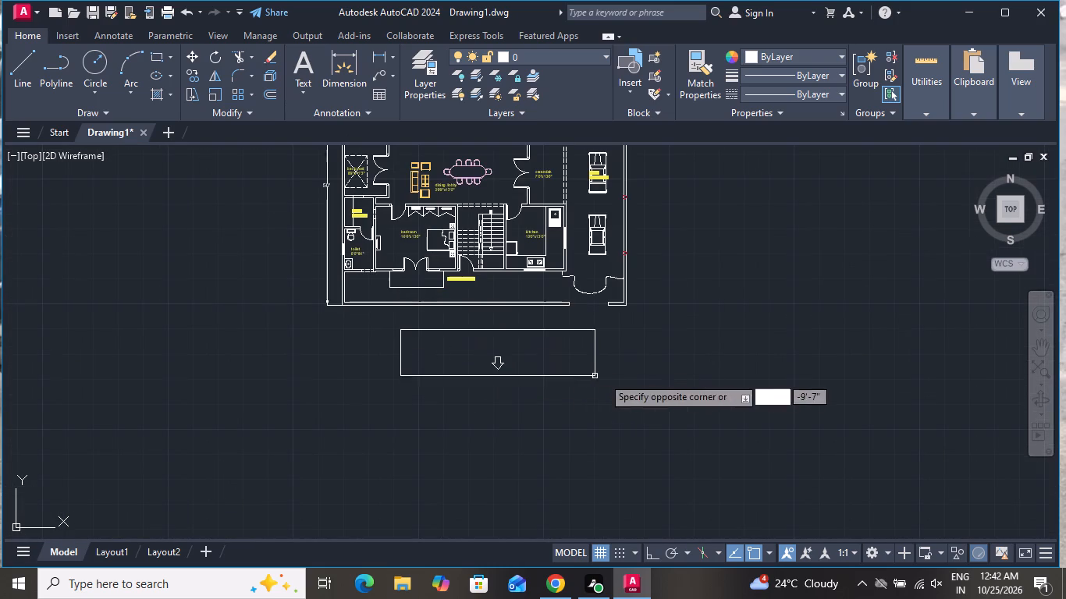
click(618, 370)
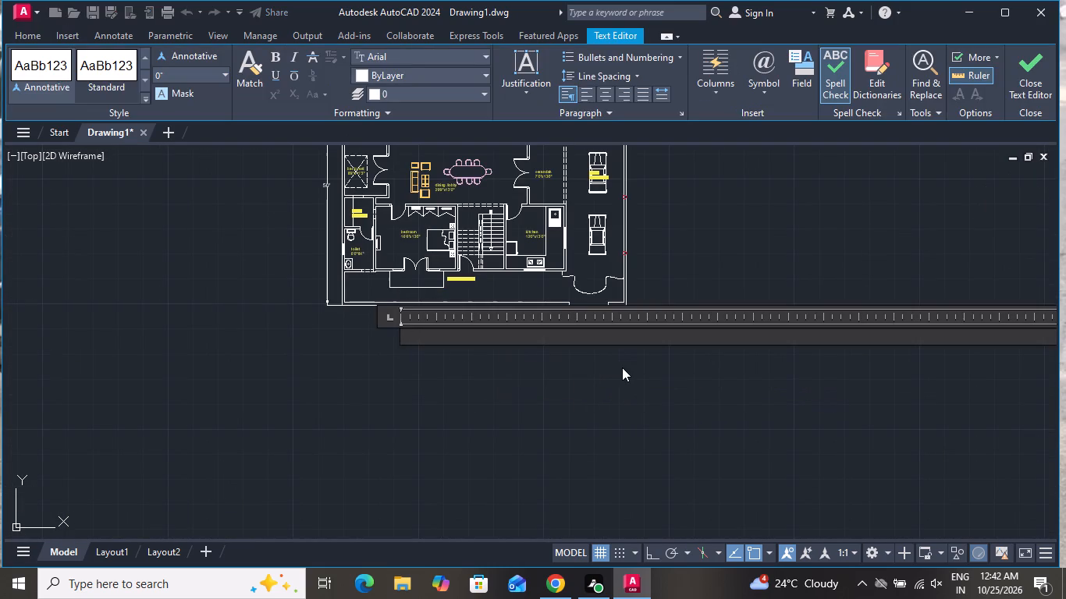
text(GR)
text(OUND)
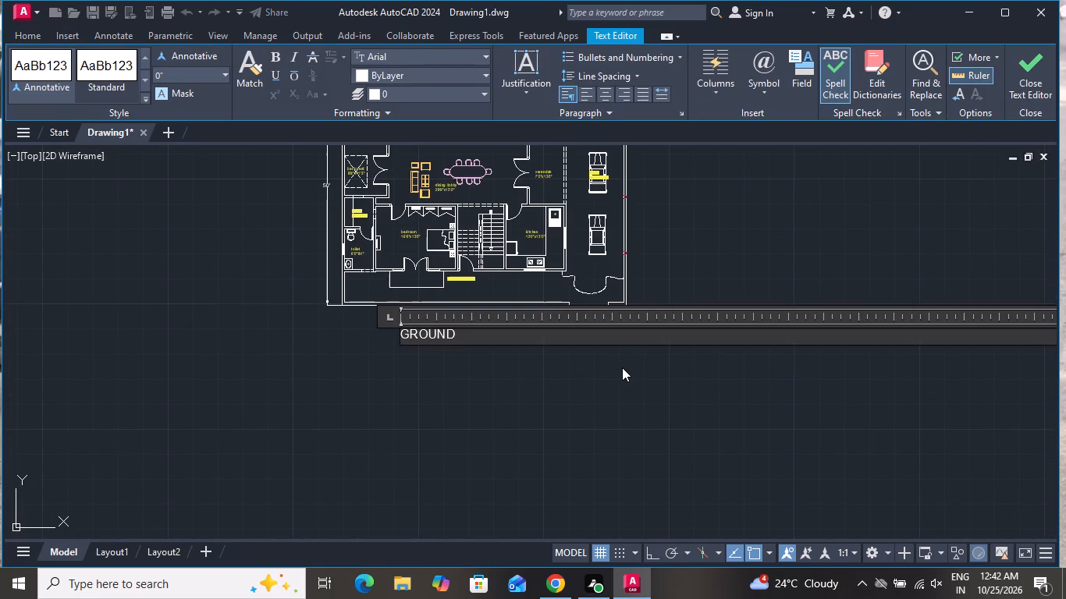
key(space)
text(FLOOR)
key(space)
text(PLA)
key(n)
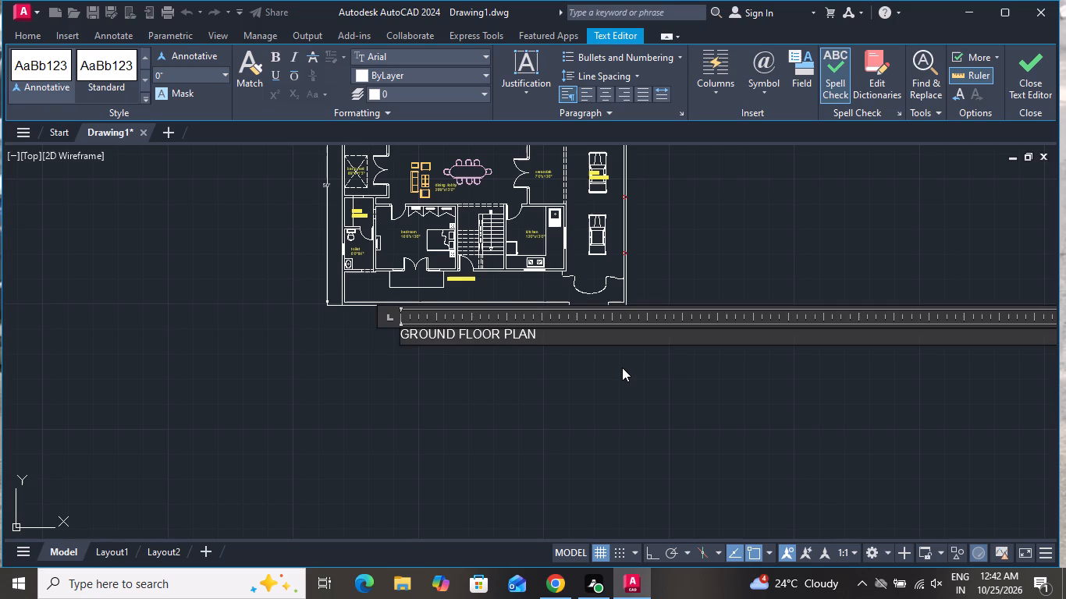
click(526, 379)
Set the GROUND FLOOR PLAN title's text height to 12".
scroll(452, 334, up, 3)
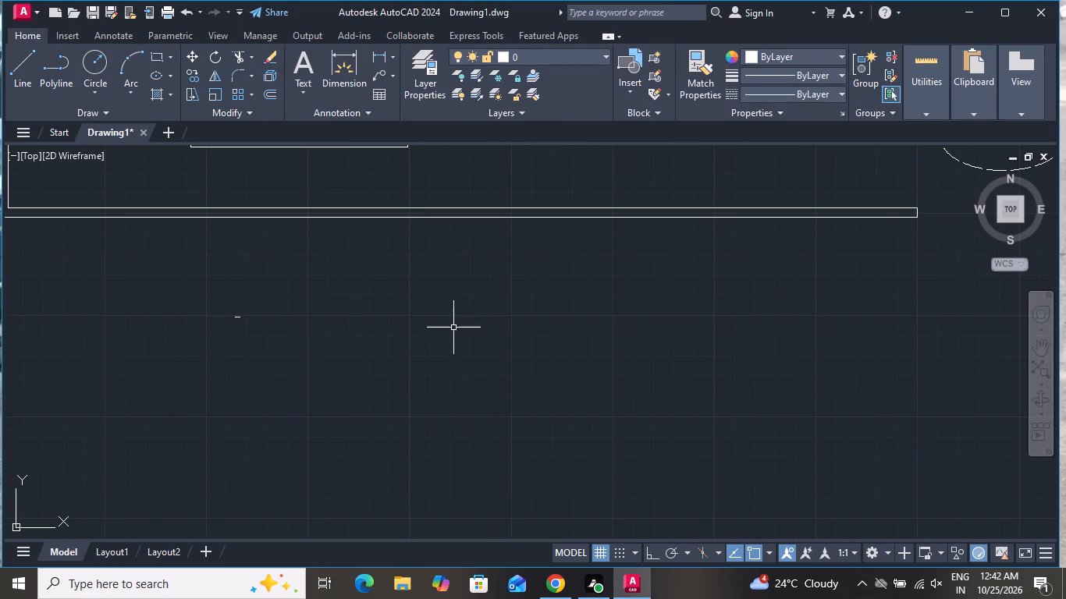
click(295, 297)
click(176, 333)
right_click(176, 338)
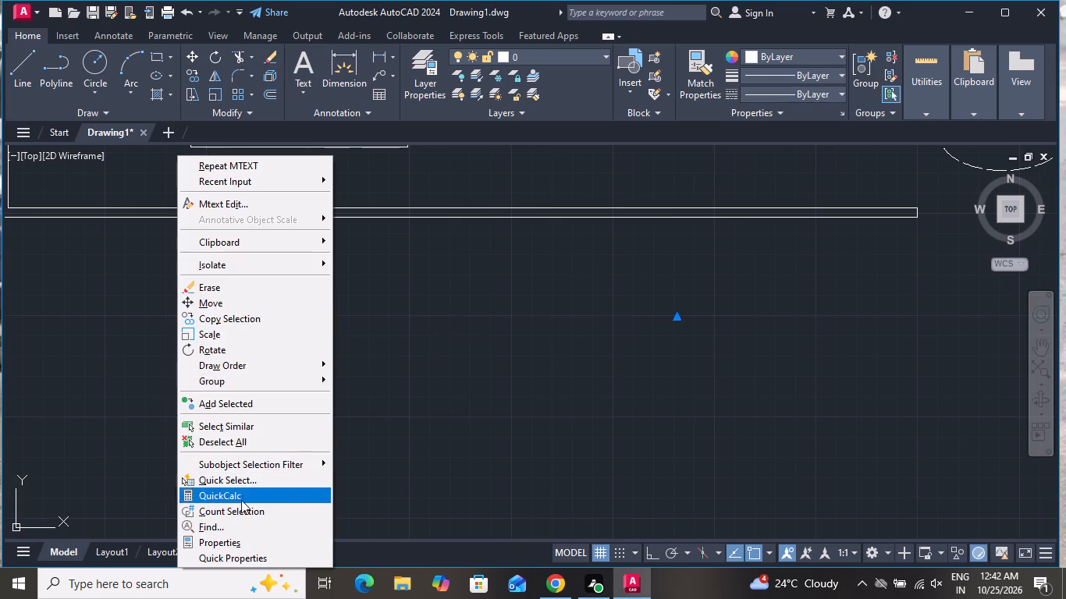
click(246, 539)
scroll(130, 334, down, 2)
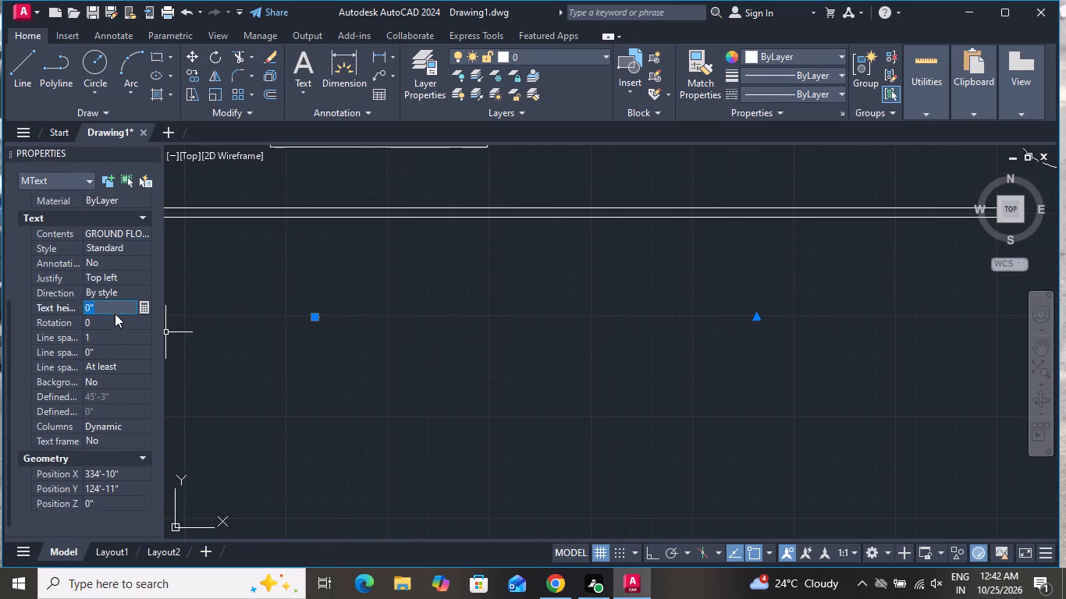
click(115, 314)
key(BackSpace)
text(12)
key(shift+quotedbl)
click(151, 151)
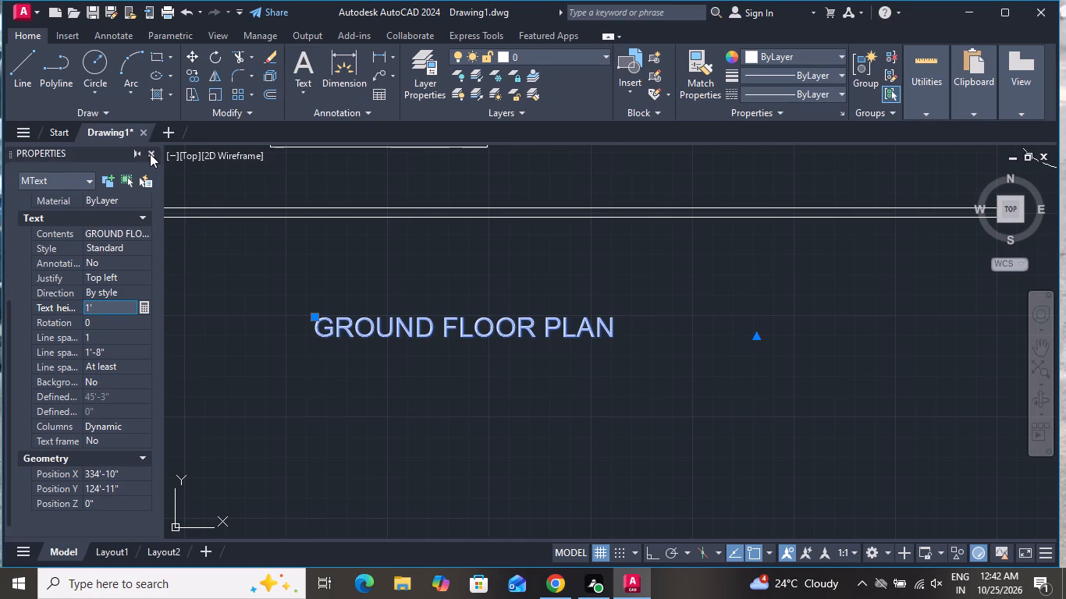
click(150, 154)
Move the GROUND FLOOR PLAN title about 10'-5" east and 2'-9" north, roughly centring it just below the bottom wall.
scroll(298, 314, down, 2)
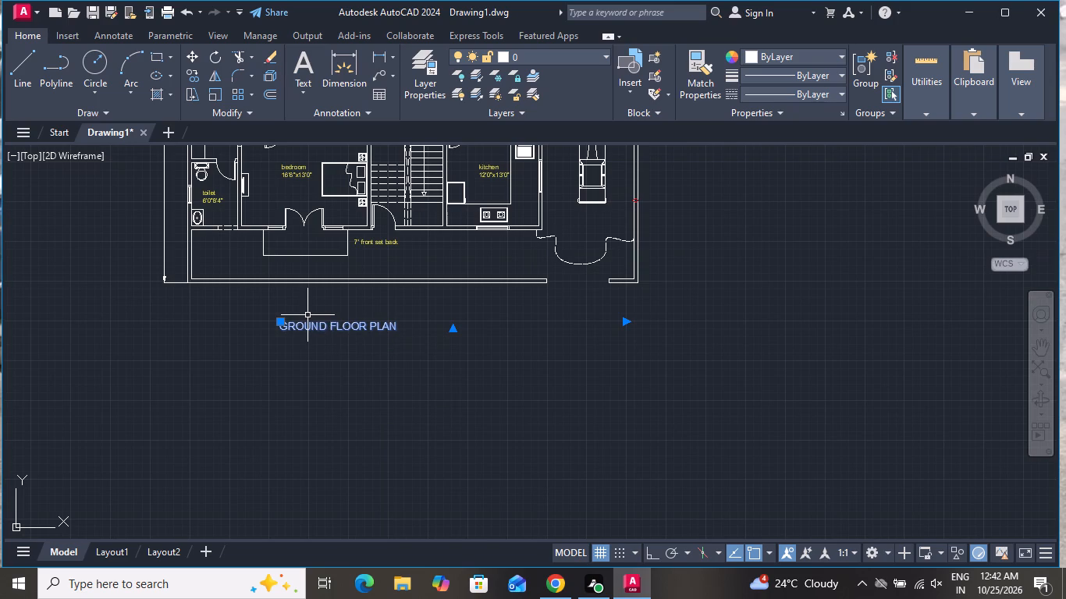
click(188, 60)
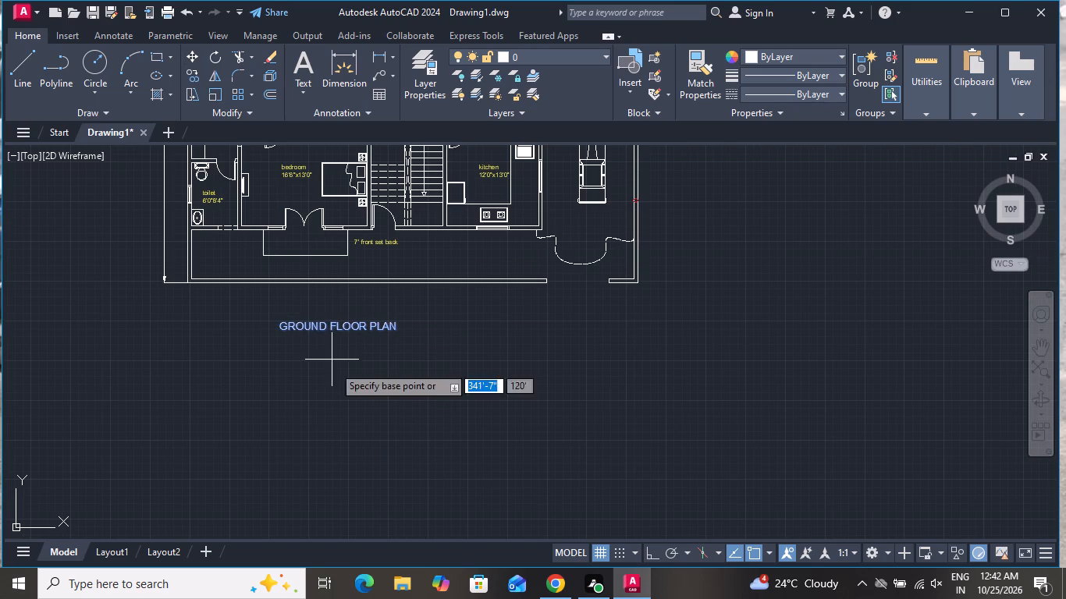
click(332, 335)
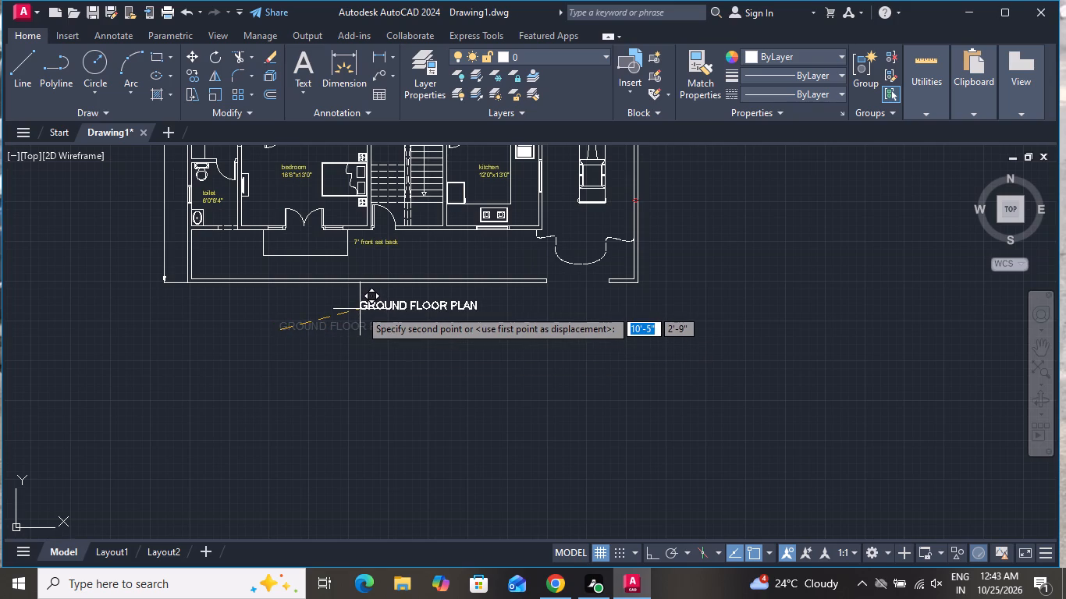
click(360, 309)
scroll(414, 356, down, 1)
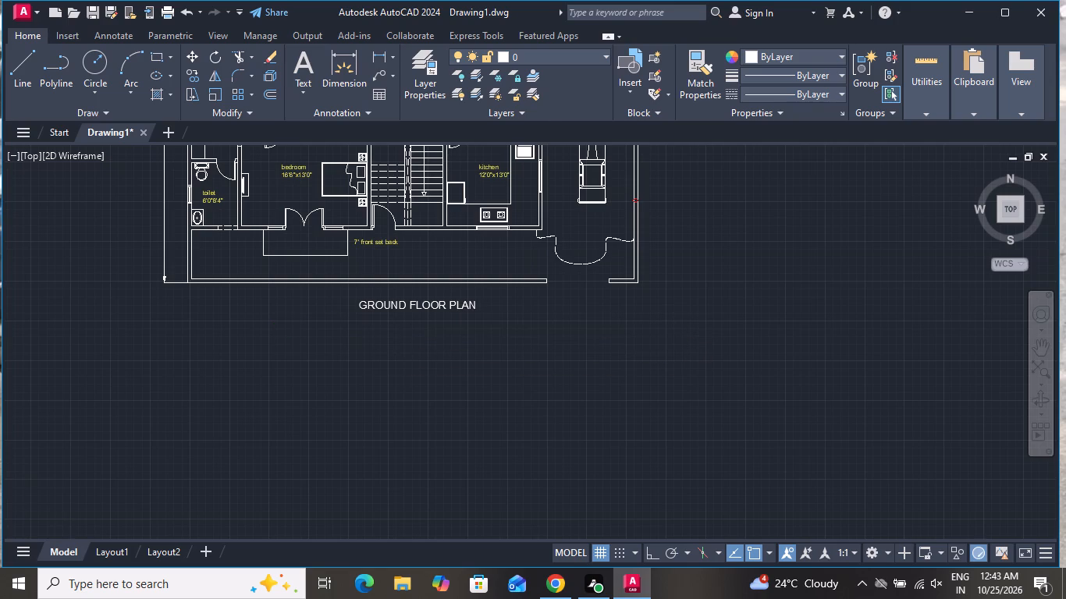
scroll(414, 356, down, 1)
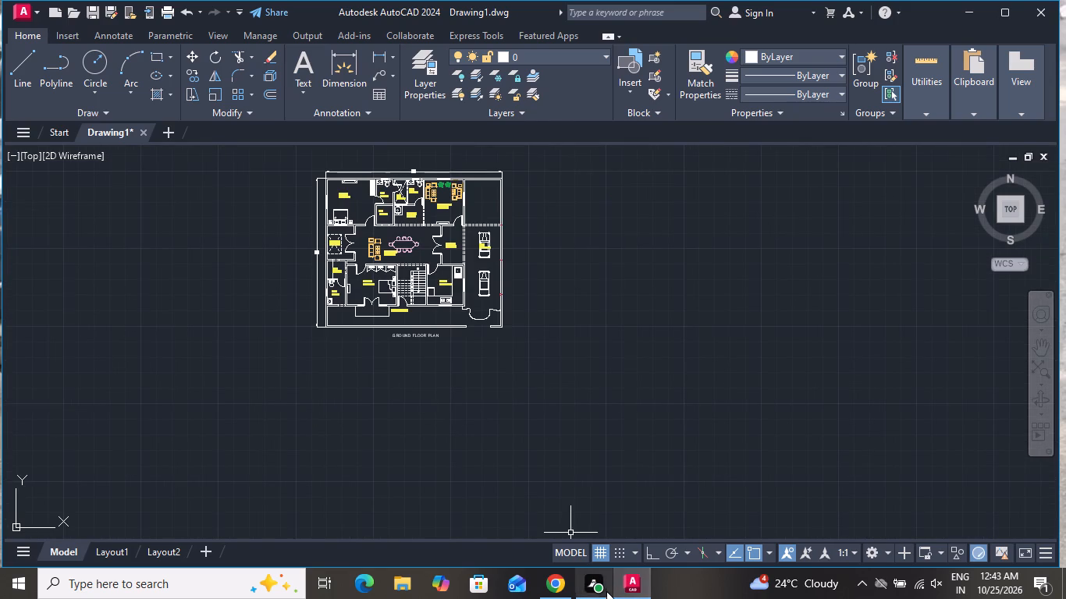
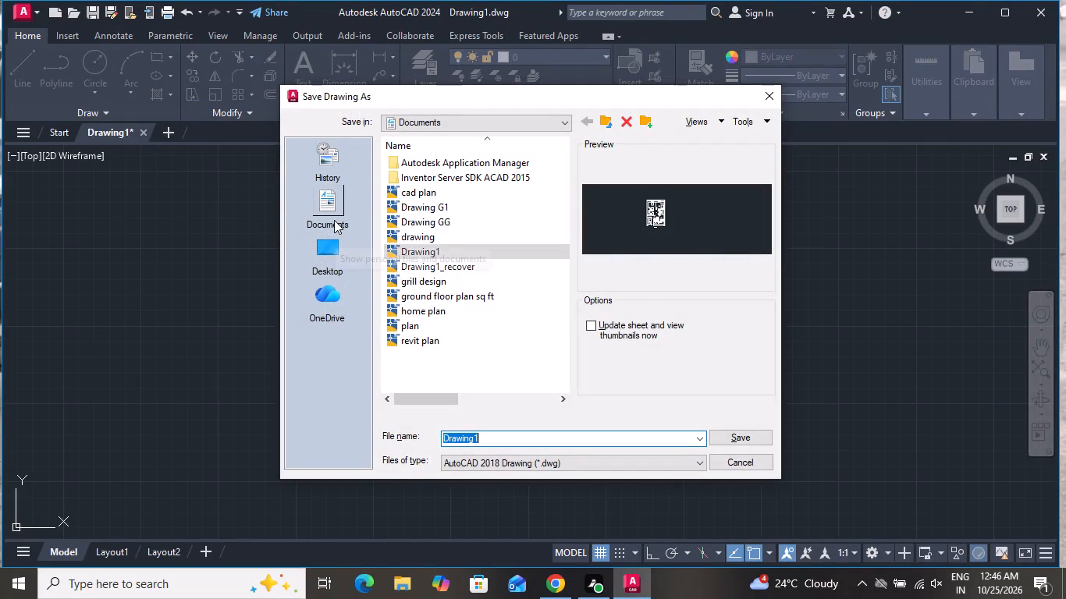
Save the drawing as Drawing27 in the ANU folder inside New folder on Local Disk (C:).
double_click(331, 244)
double_click(428, 193)
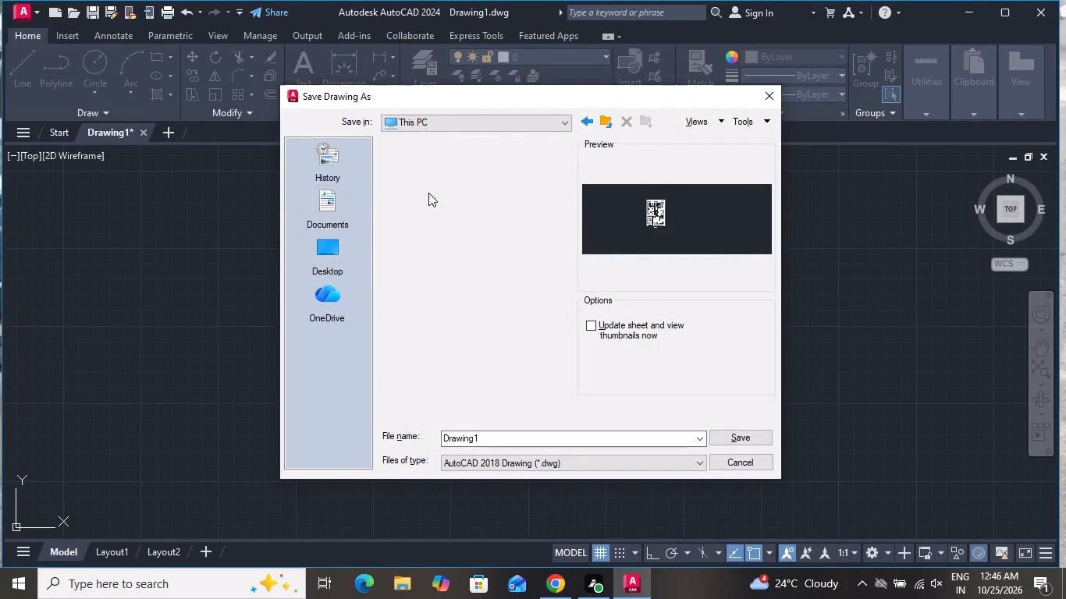
double_click(422, 303)
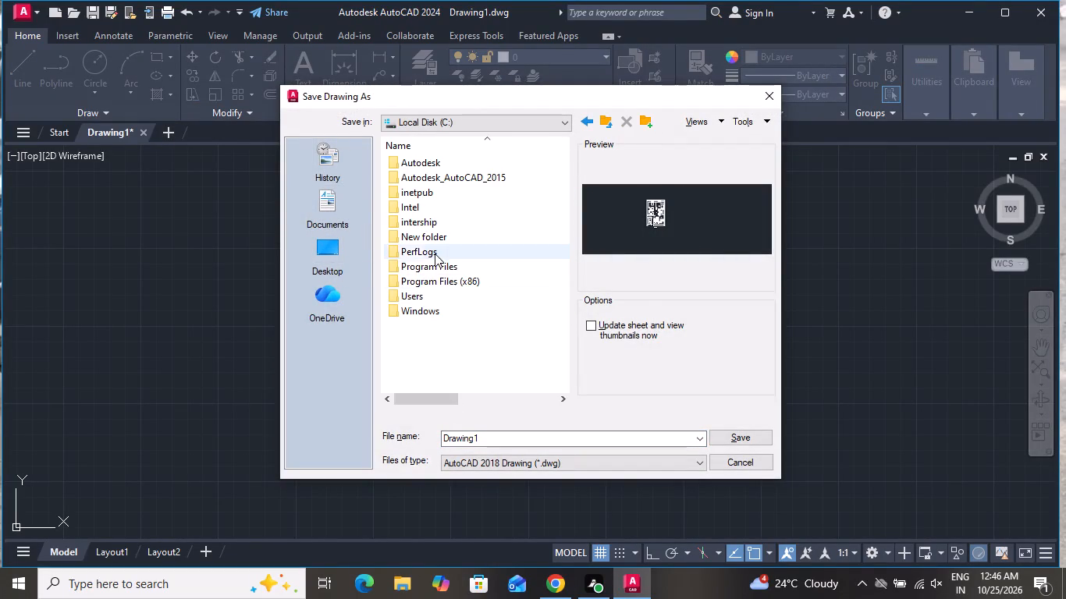
double_click(439, 240)
double_click(463, 165)
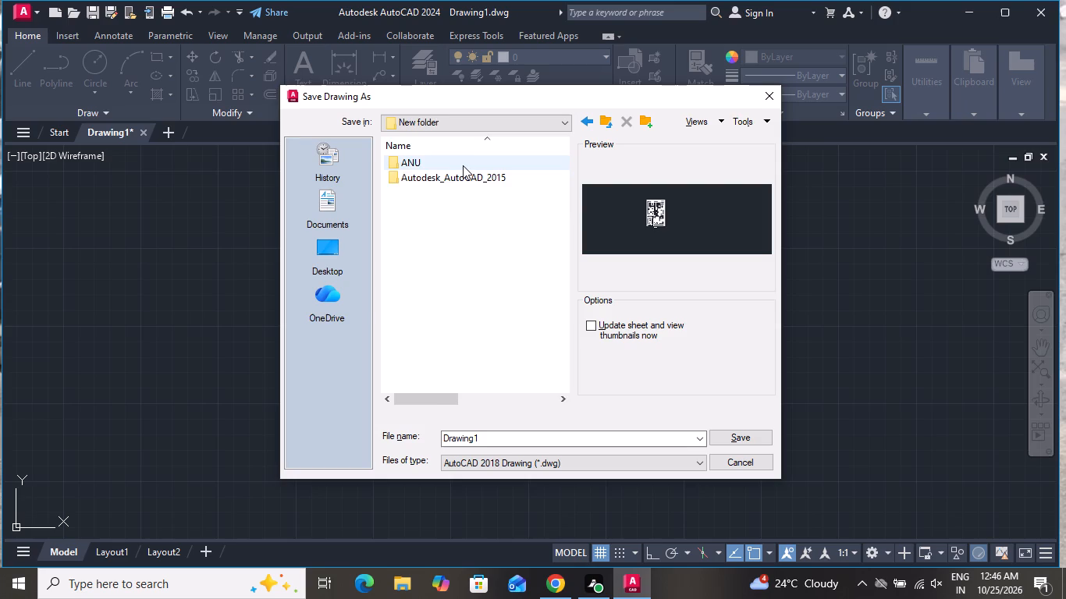
scroll(481, 322, down, 10)
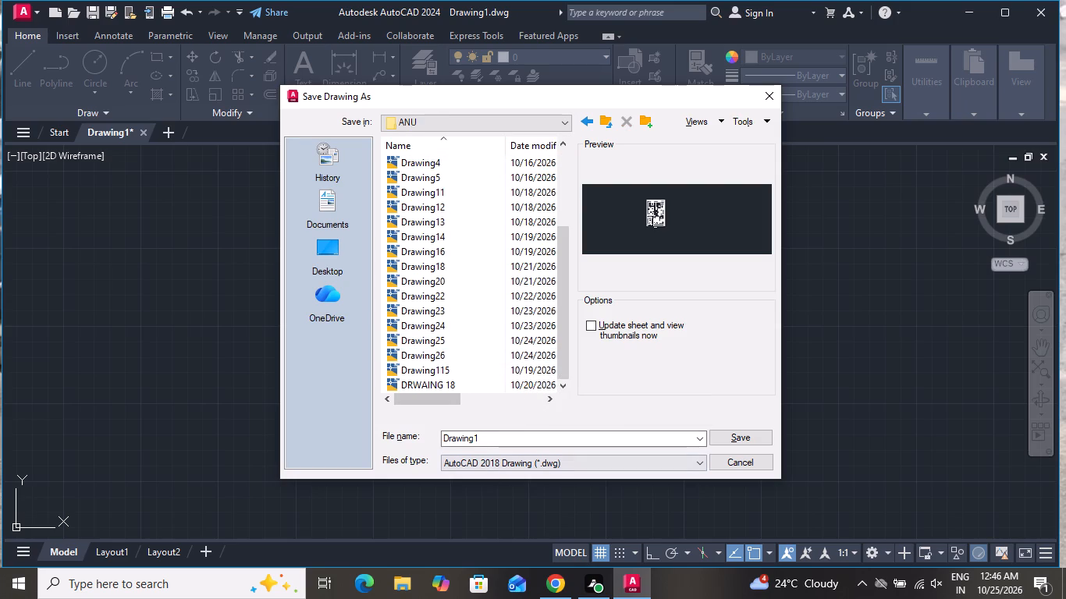
click(506, 433)
click(504, 440)
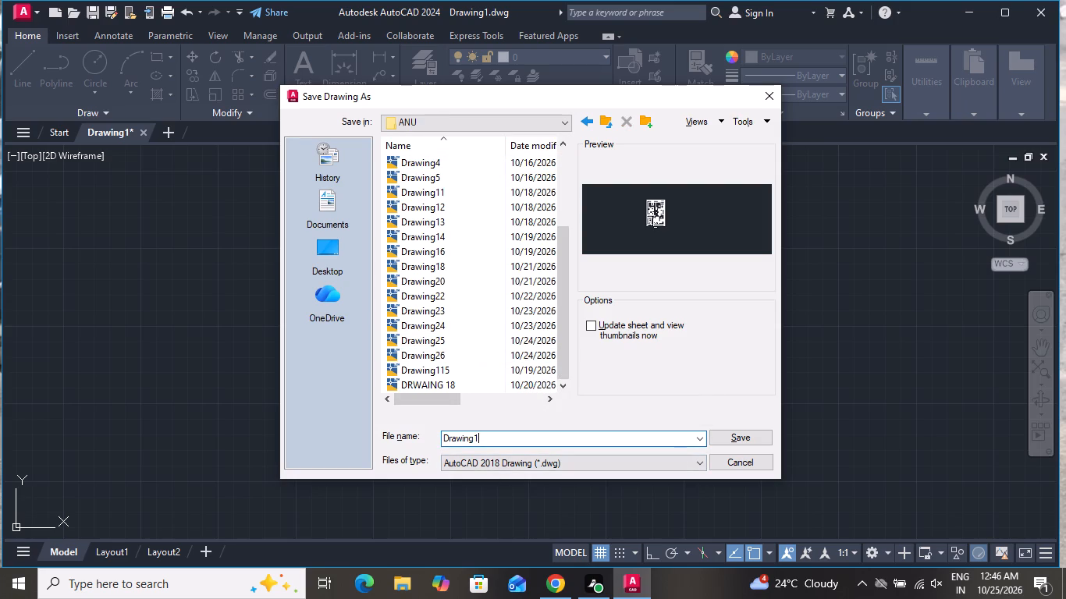
key(BackSpace)
text(27)
click(723, 433)
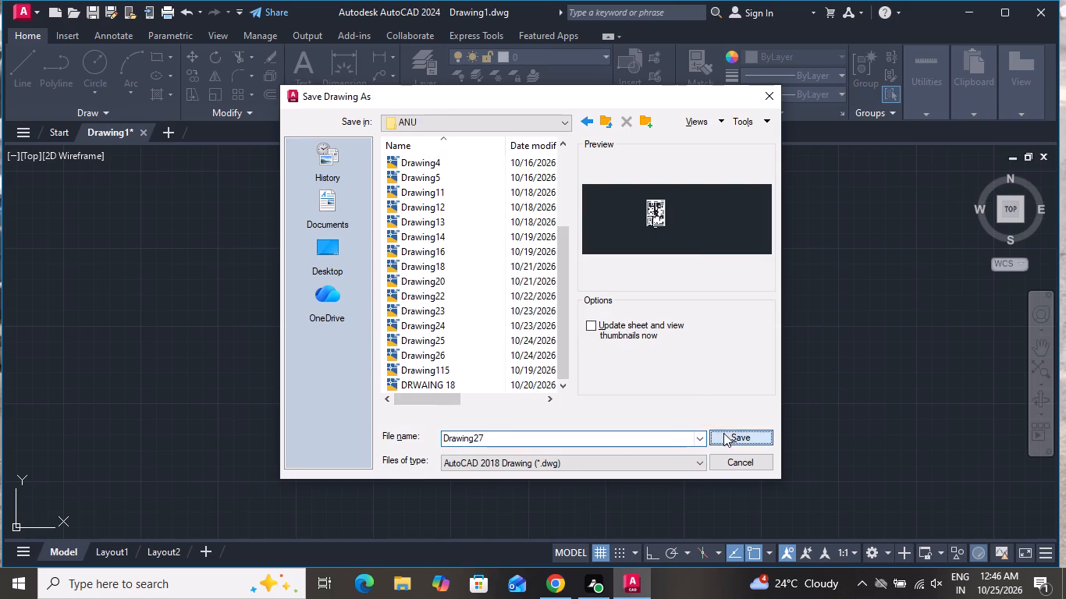
Turn off command logging with LOGFILEOFF.
text(LOG)
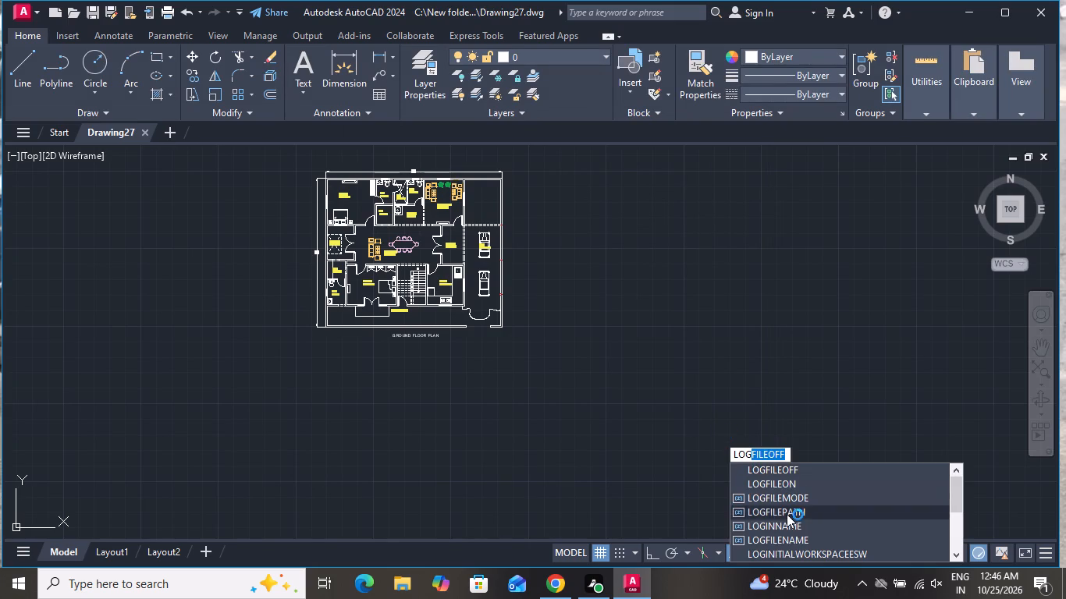
click(805, 474)
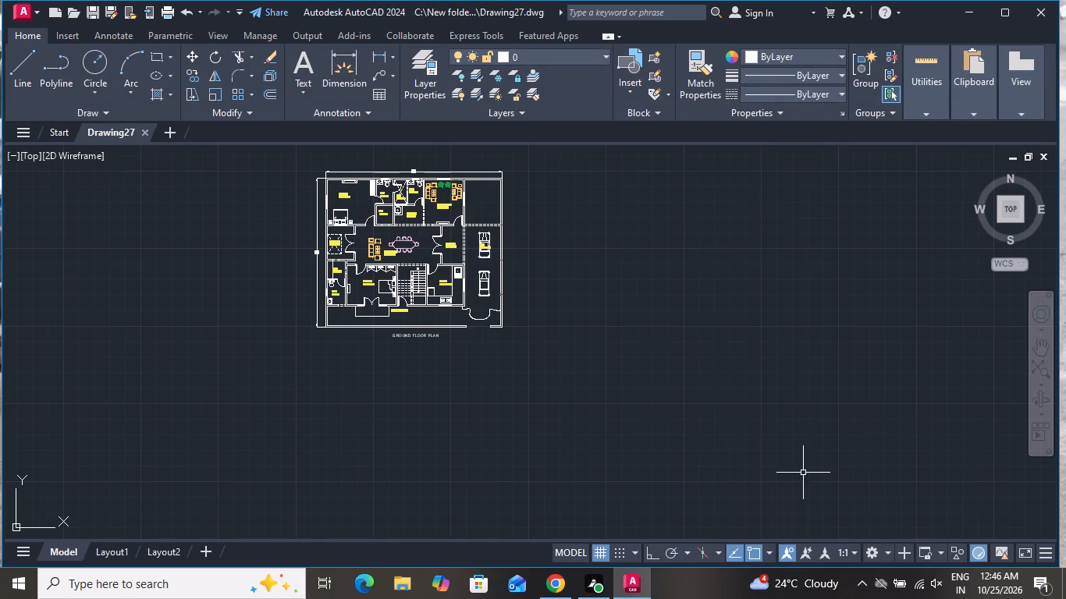
Set up a plot with the previous plot's settings and a window area enclosing the whole plan, its overall dimensions and the title.
key(ctrl+p)
click(352, 132)
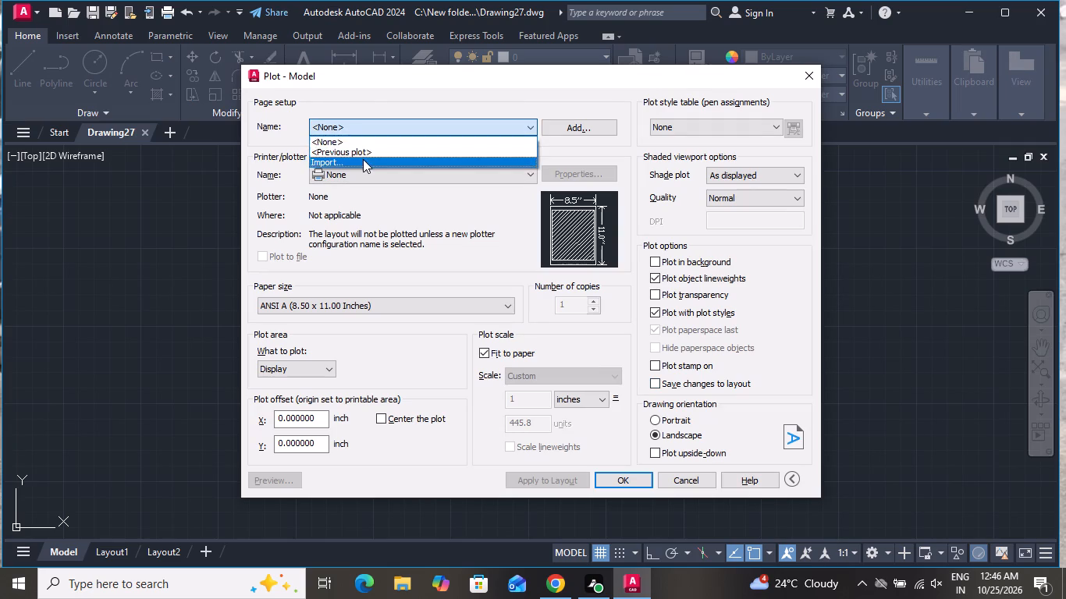
click(362, 146)
click(362, 149)
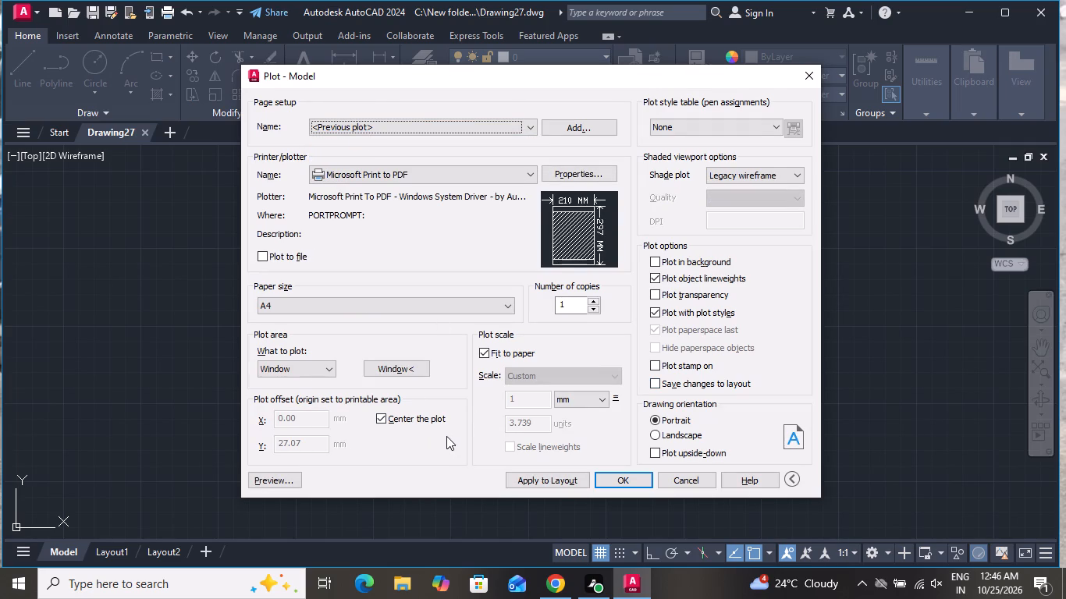
click(404, 366)
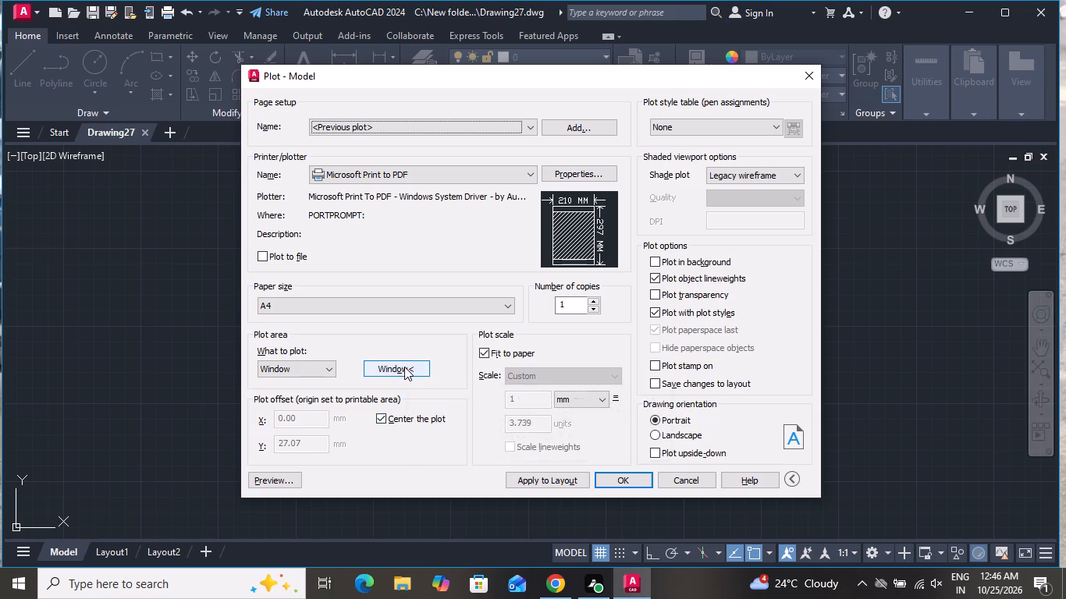
scroll(411, 388, down, 1)
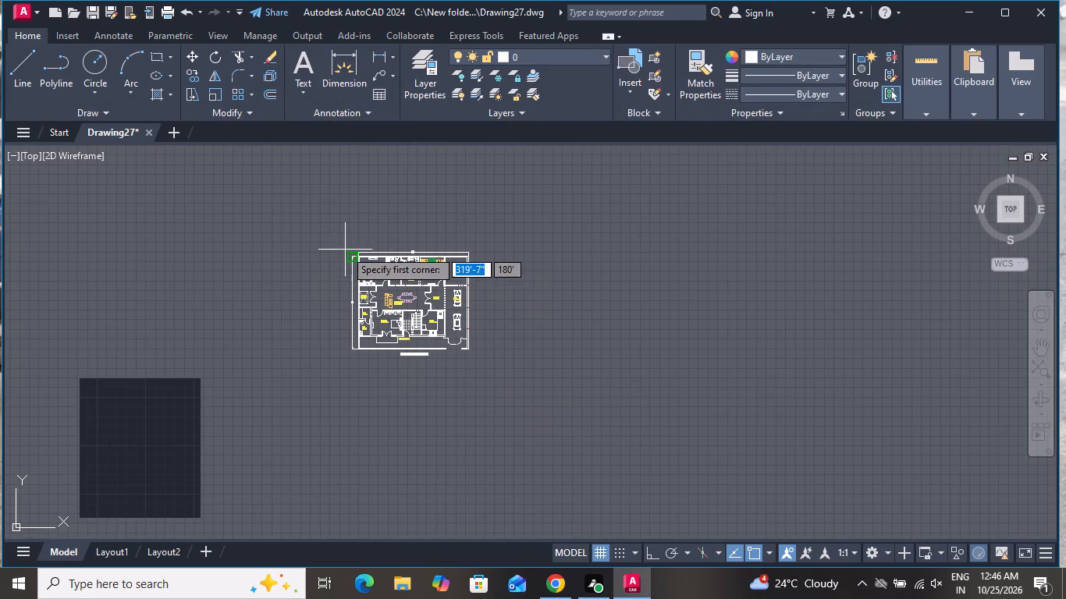
drag(342, 246, 447, 324)
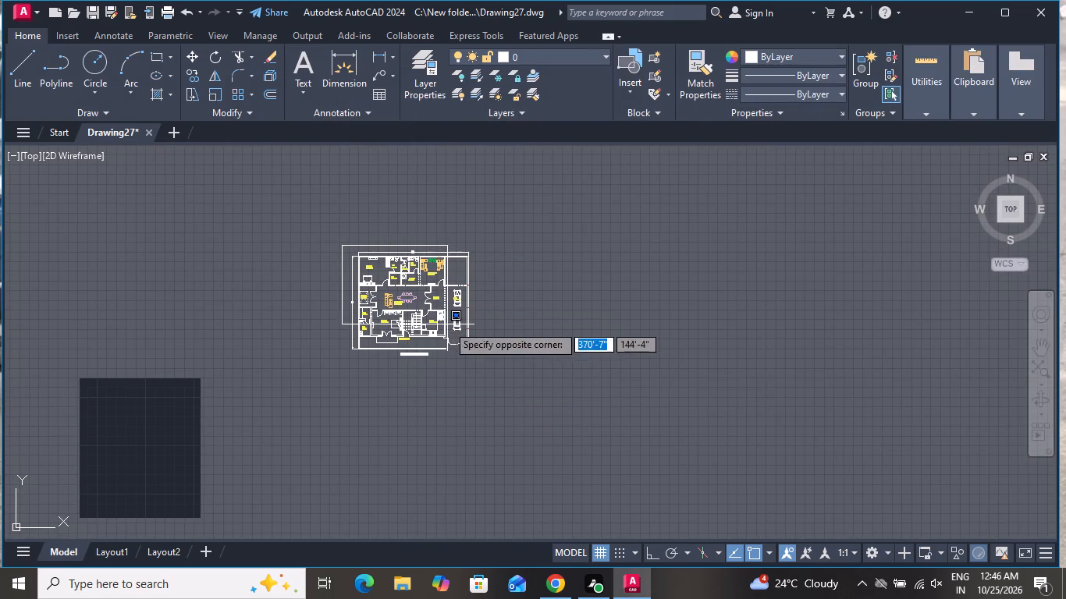
drag(447, 324, 483, 363)
triple_click(483, 363)
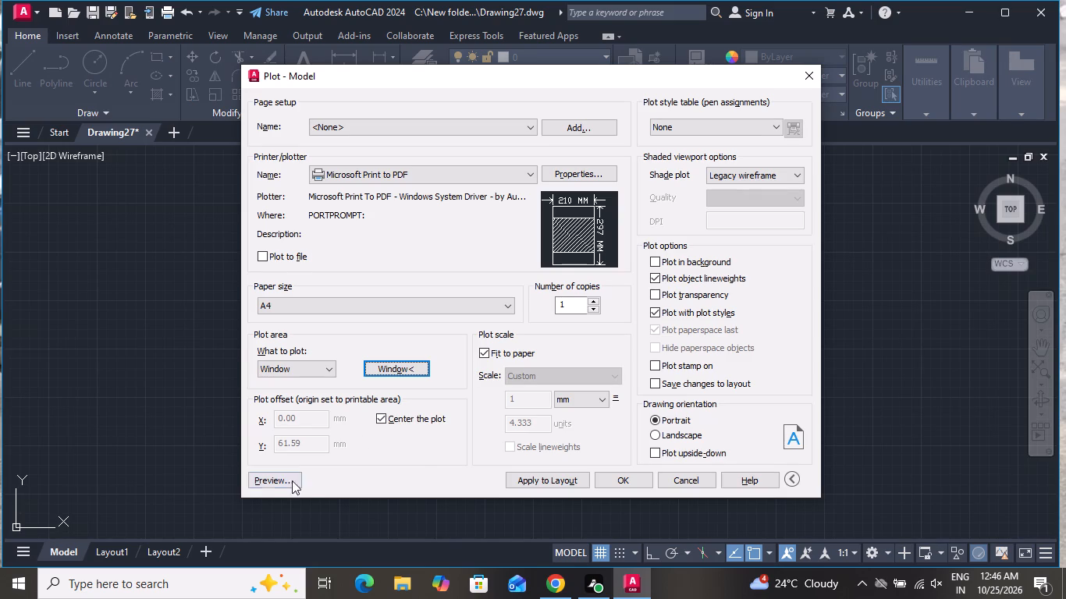
Preview the plot and examine the room labels, overall dimensions and GROUND FLOOR PLAN title on the sheet.
click(286, 487)
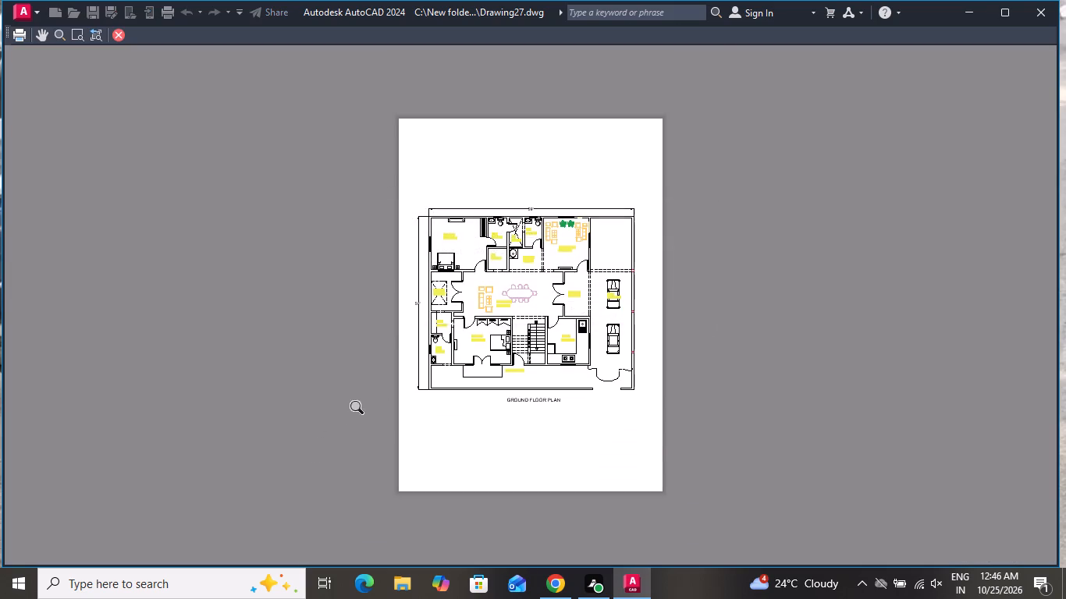
scroll(560, 257, up, 3)
scroll(533, 282, down, 1)
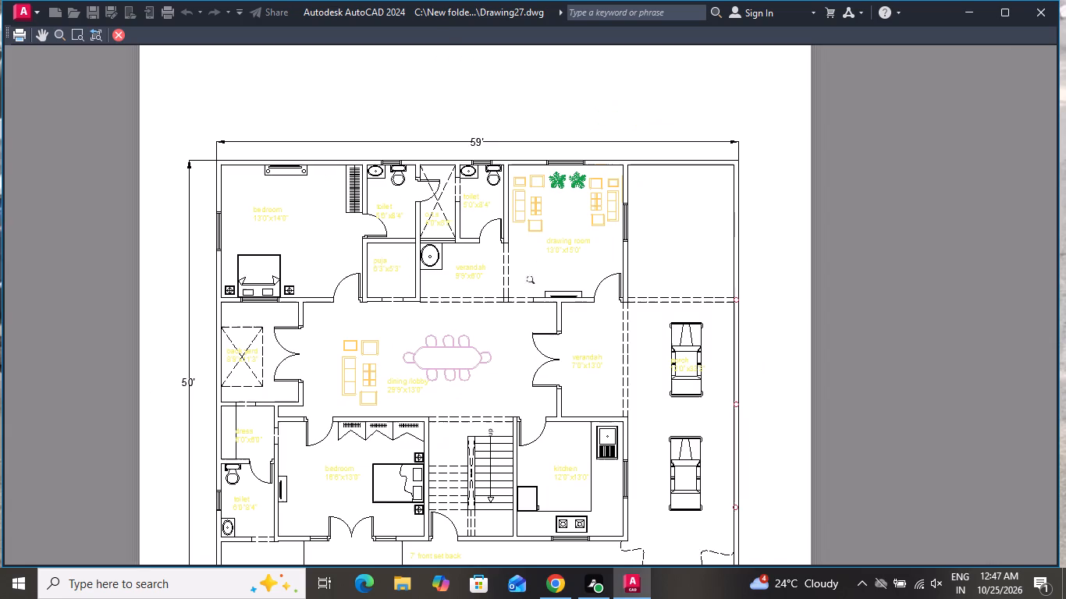
scroll(522, 293, down, 1)
scroll(425, 492, up, 1)
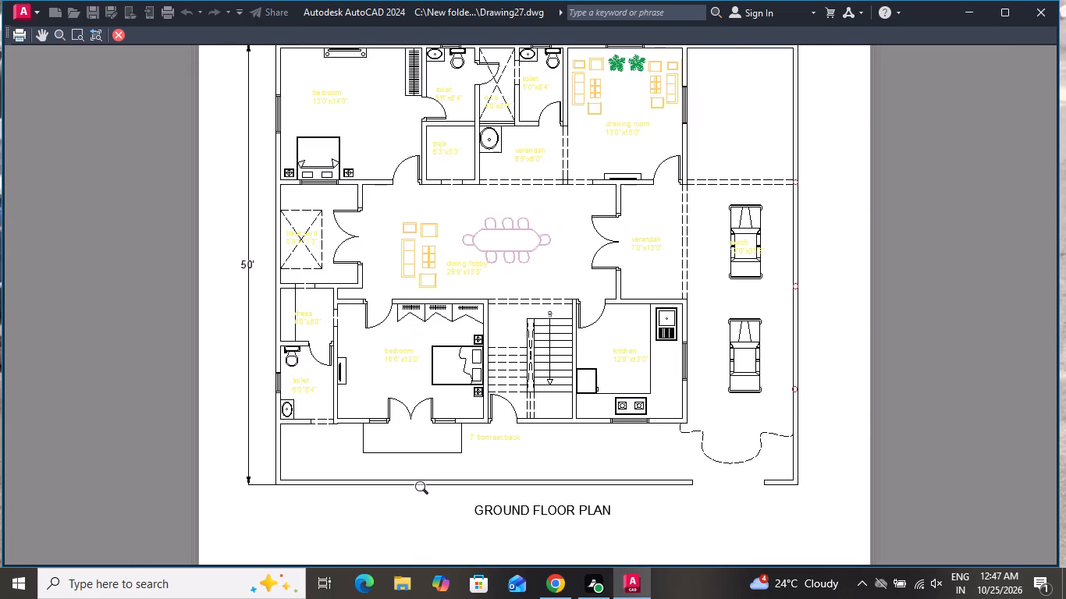
scroll(425, 491, up, 1)
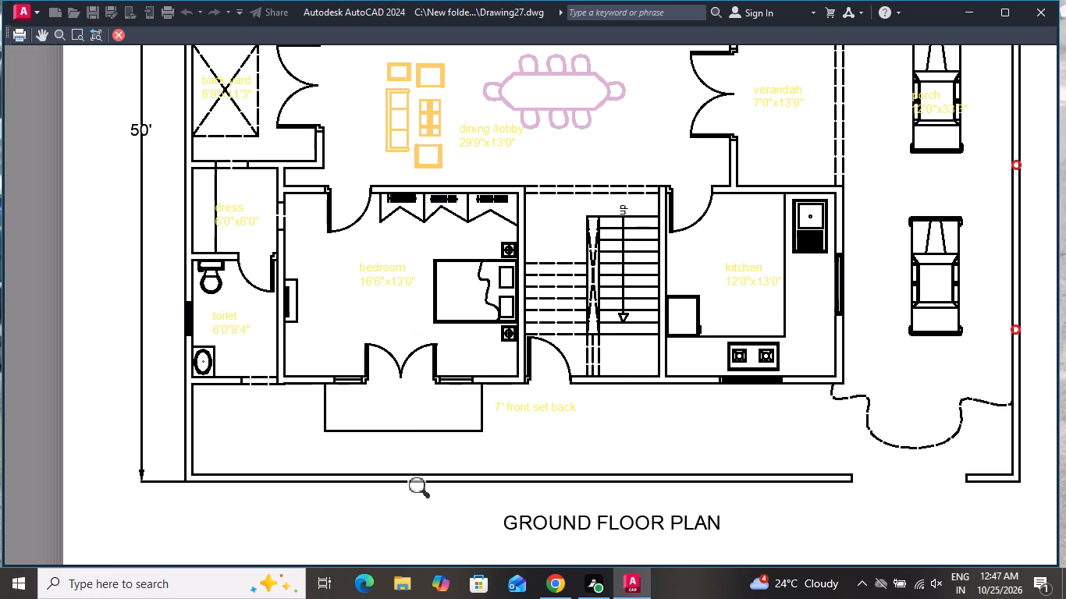
scroll(425, 490, down, 1)
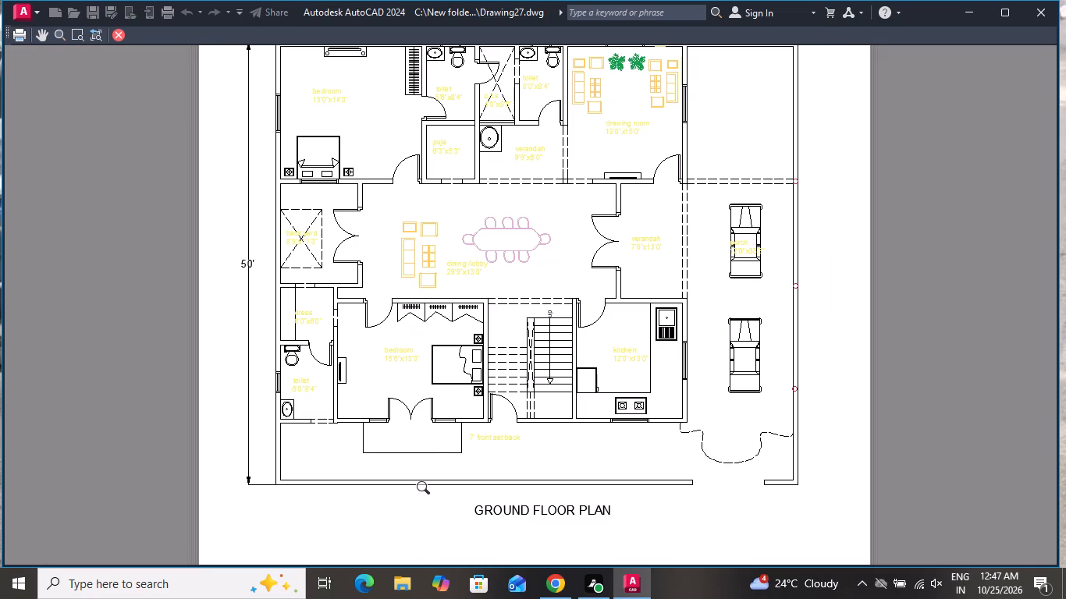
scroll(427, 491, down, 1)
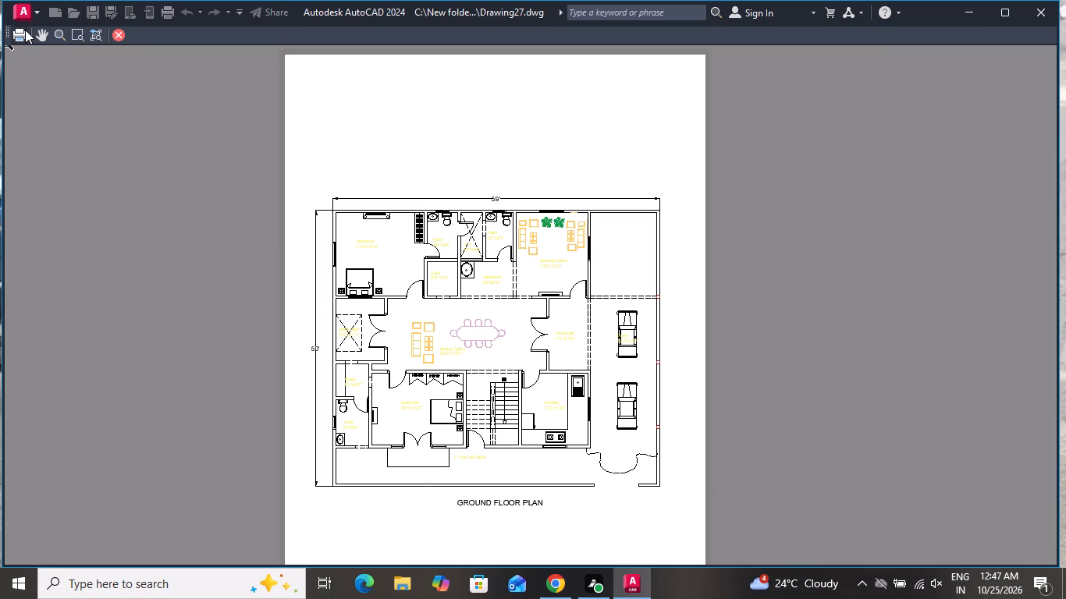
Plot the previewed sheet to a PDF named "PDF 27" in the ANU folder.
click(25, 30)
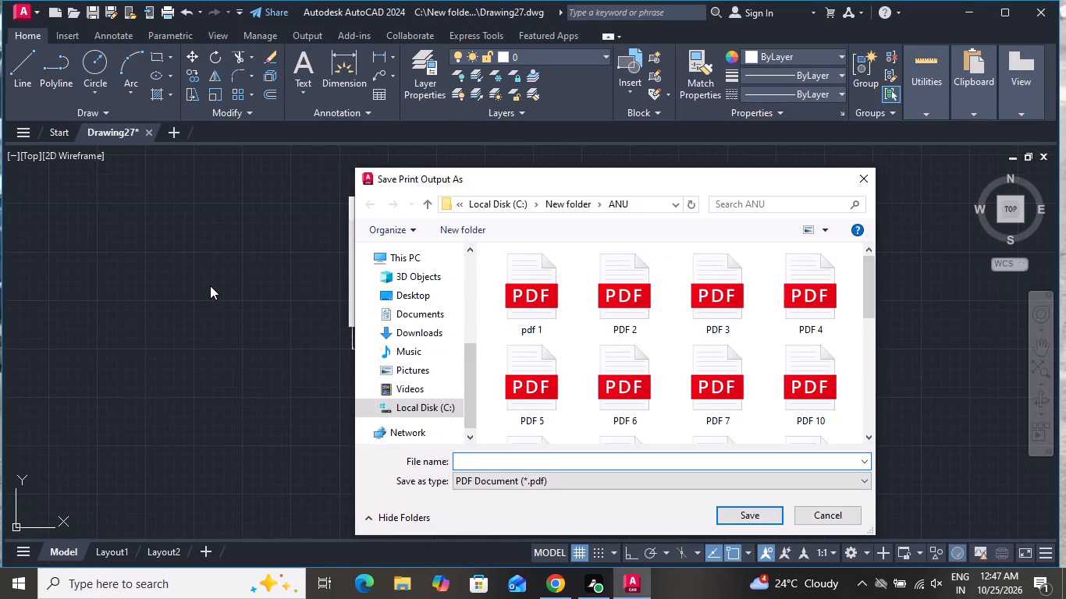
text(PDF 2)
key(7)
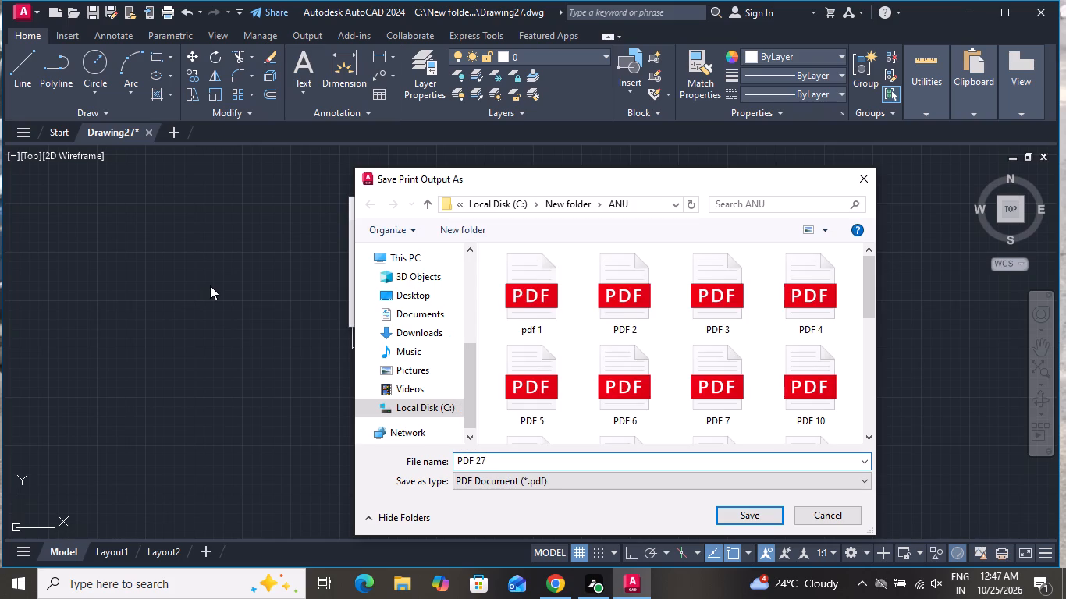
click(744, 514)
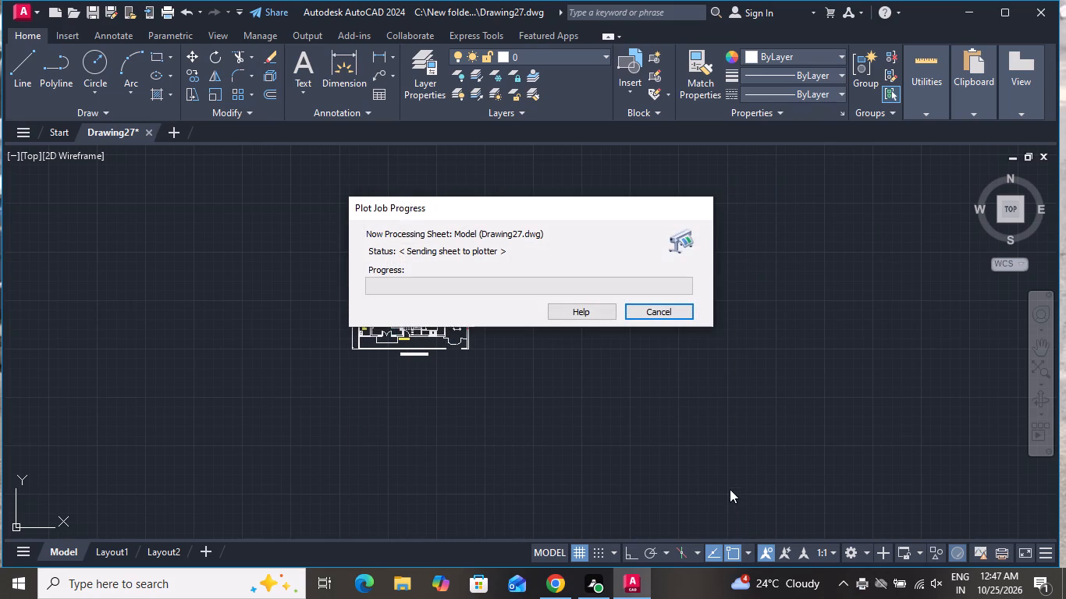